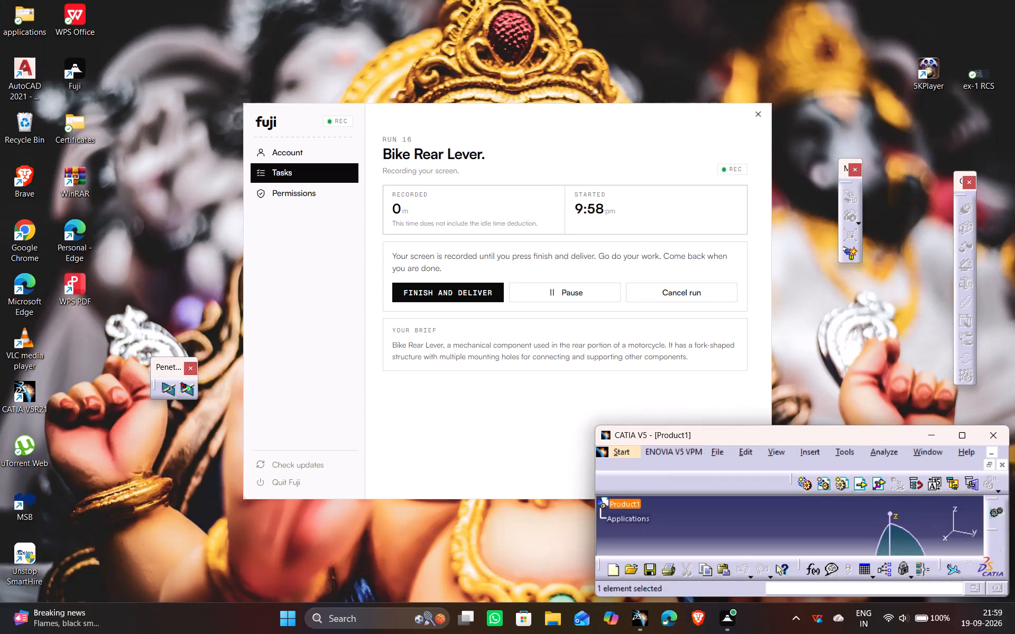
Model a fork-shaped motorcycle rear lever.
Close the open Product1 document in the maximized CATIA window.
{"action": "left_click", "coordinate": [962, 439]}
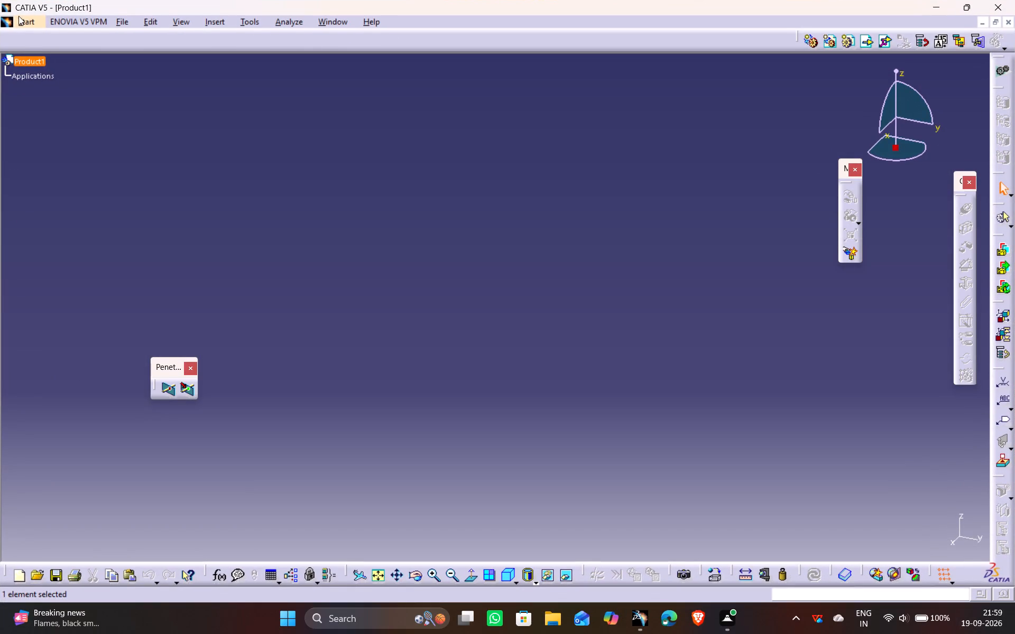
{"action": "left_click", "coordinate": [30, 20]}
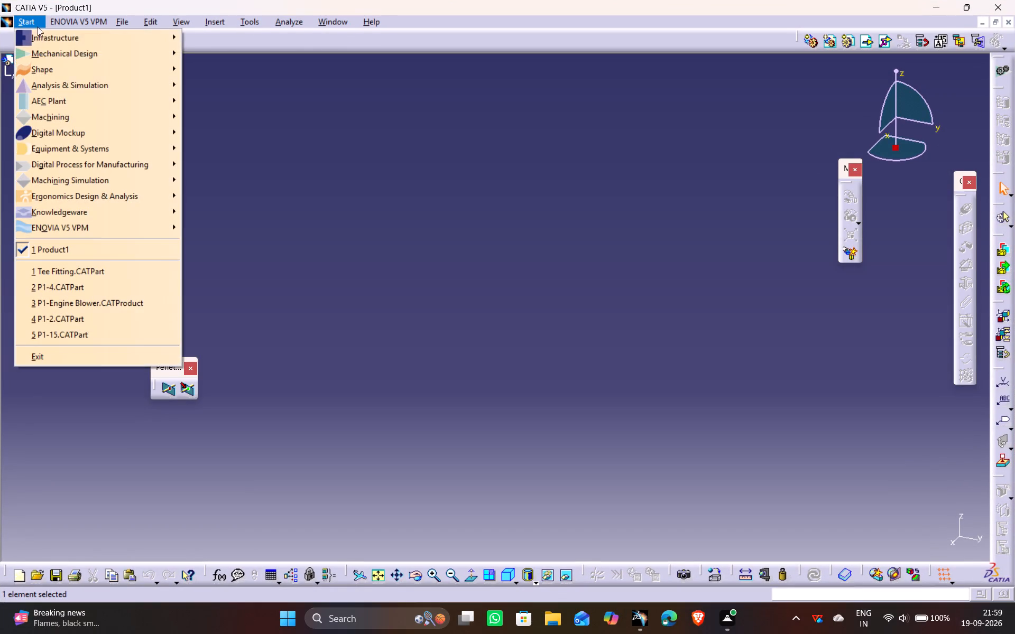
{"action": "left_click", "coordinate": [1008, 22]}
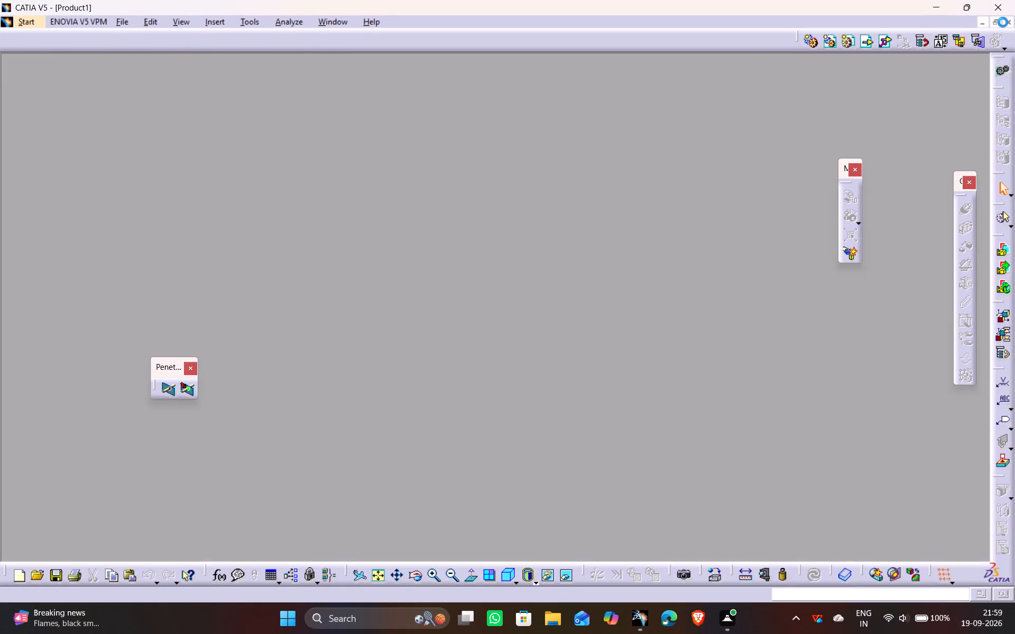
Create a new Part Design part named Part1 with hybrid design enabled.
{"action": "left_click", "coordinate": [17, 25]}
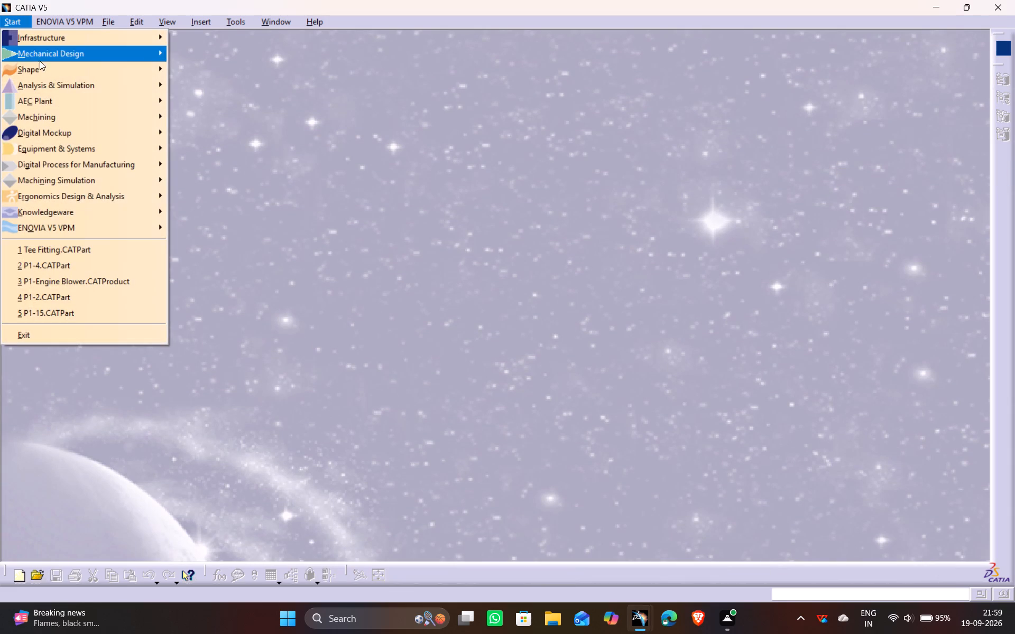
{"action": "left_click", "coordinate": [209, 58]}
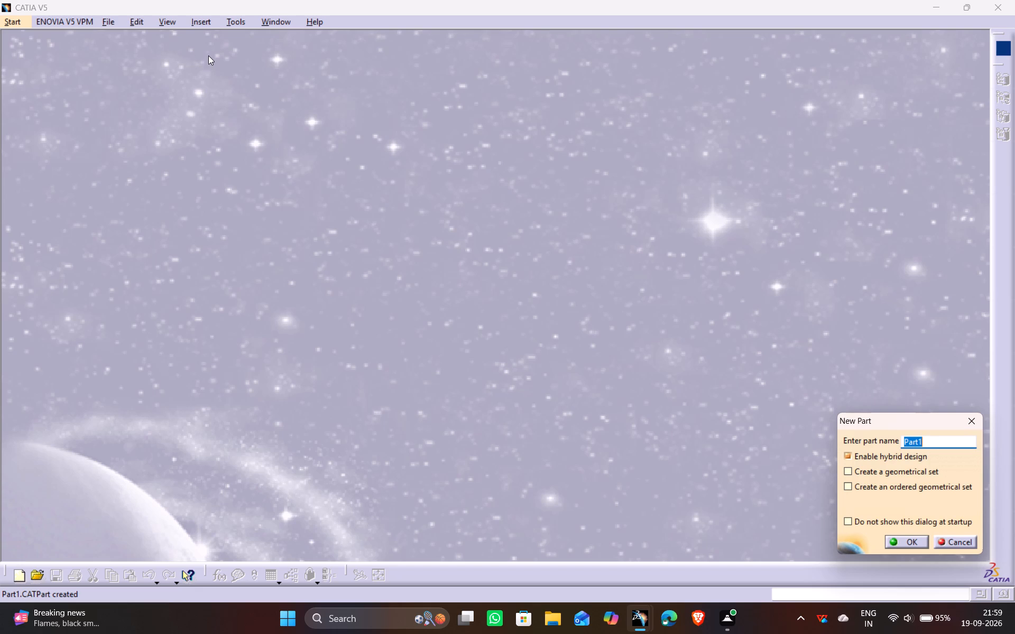
{"action": "key", "text": "Return"}
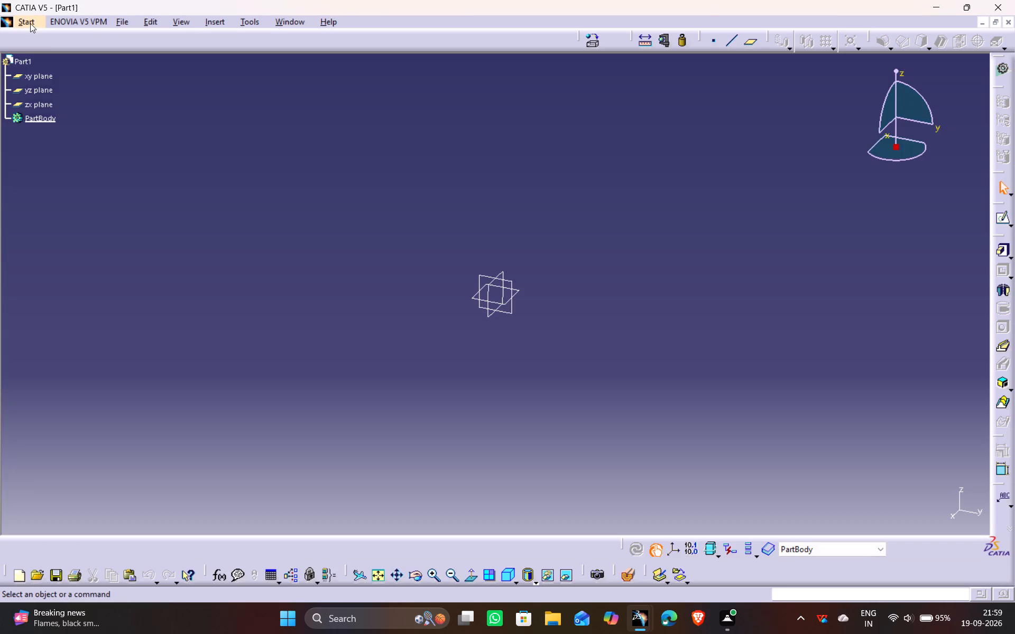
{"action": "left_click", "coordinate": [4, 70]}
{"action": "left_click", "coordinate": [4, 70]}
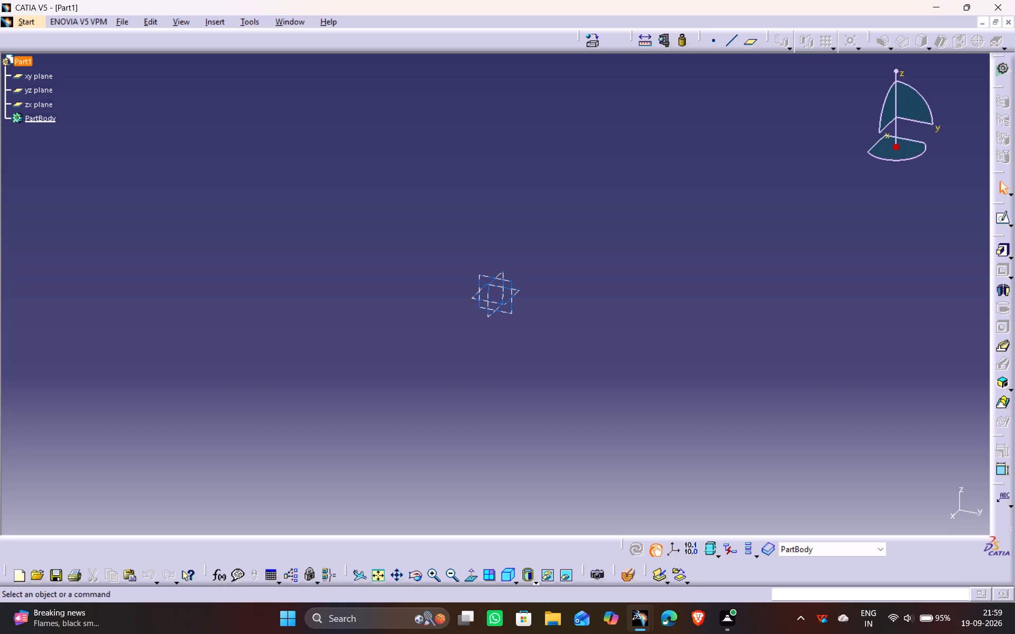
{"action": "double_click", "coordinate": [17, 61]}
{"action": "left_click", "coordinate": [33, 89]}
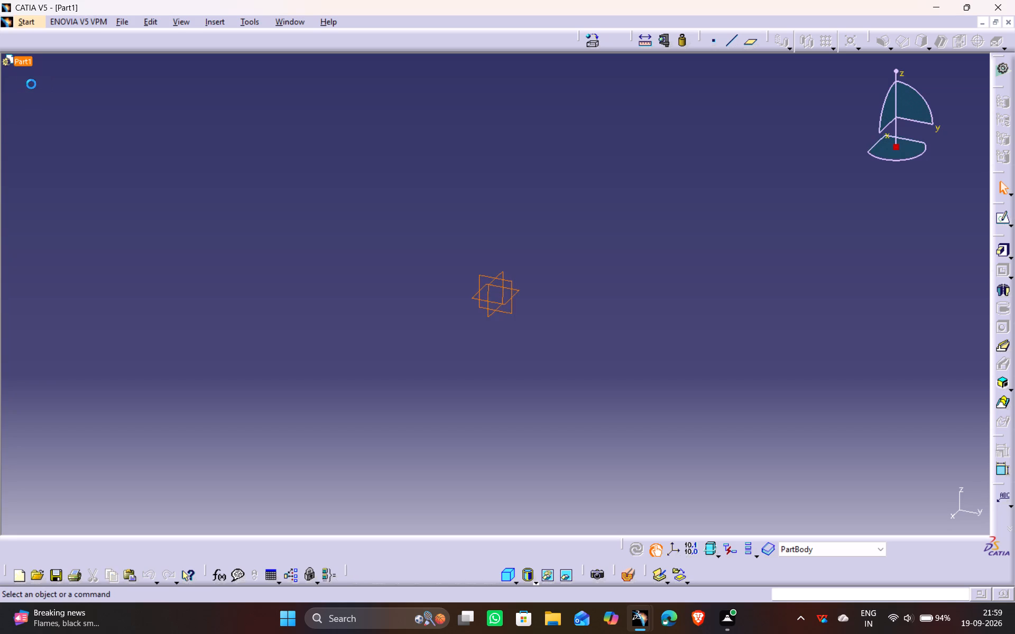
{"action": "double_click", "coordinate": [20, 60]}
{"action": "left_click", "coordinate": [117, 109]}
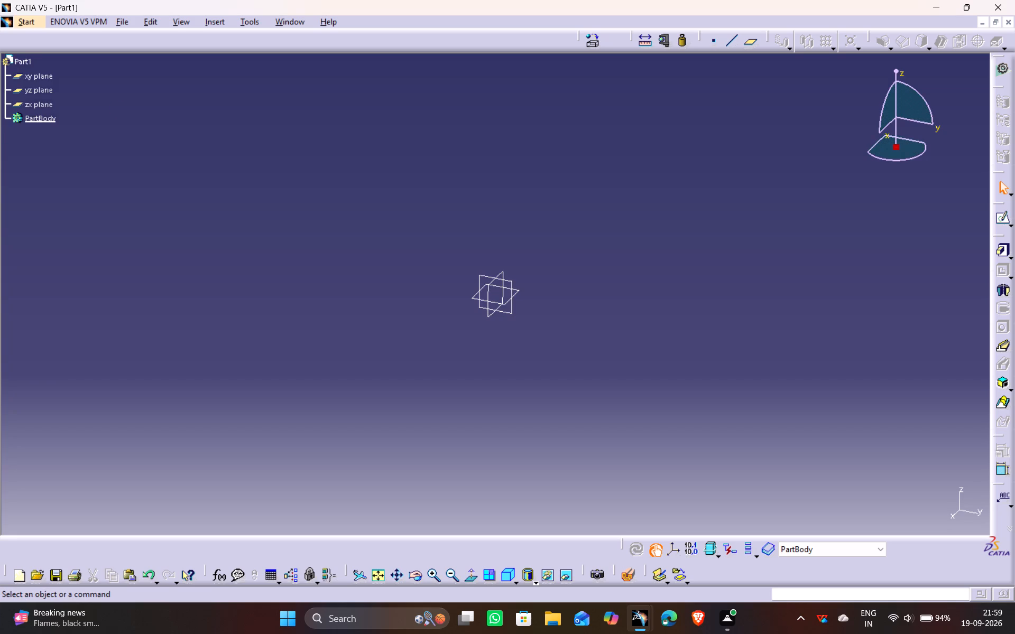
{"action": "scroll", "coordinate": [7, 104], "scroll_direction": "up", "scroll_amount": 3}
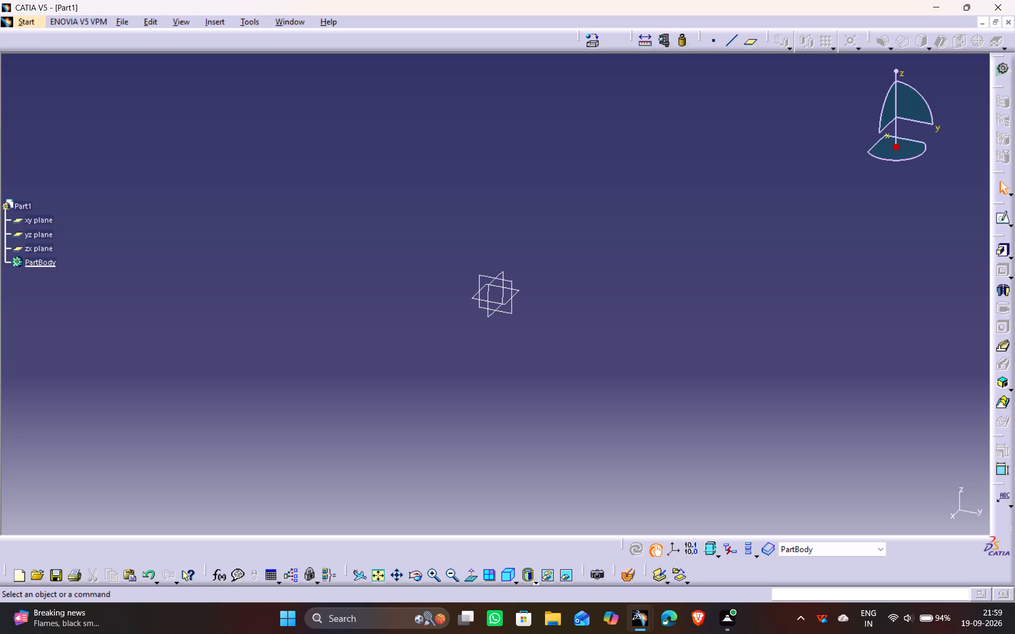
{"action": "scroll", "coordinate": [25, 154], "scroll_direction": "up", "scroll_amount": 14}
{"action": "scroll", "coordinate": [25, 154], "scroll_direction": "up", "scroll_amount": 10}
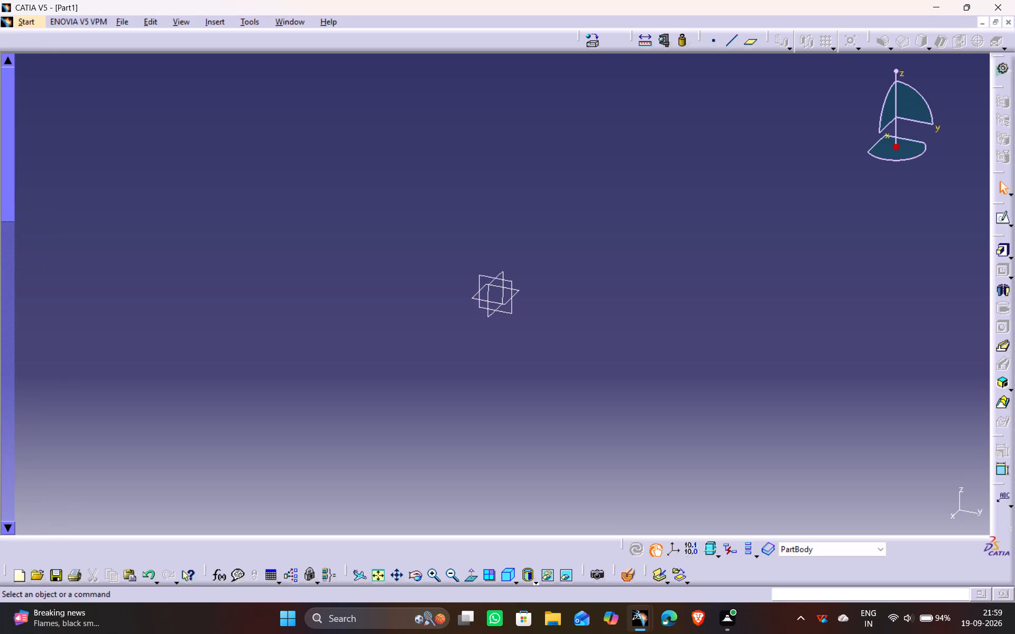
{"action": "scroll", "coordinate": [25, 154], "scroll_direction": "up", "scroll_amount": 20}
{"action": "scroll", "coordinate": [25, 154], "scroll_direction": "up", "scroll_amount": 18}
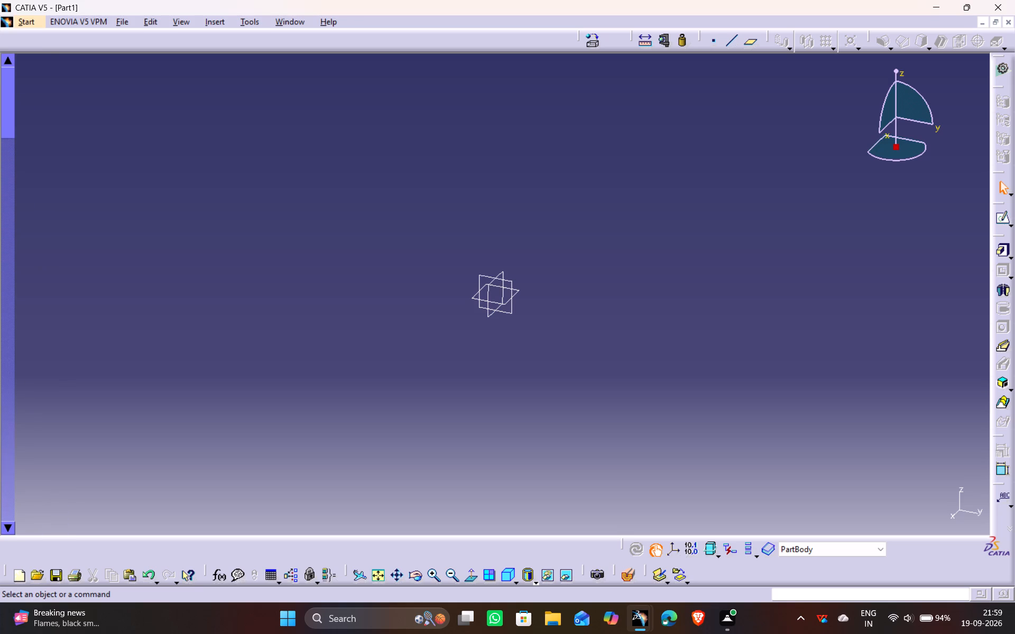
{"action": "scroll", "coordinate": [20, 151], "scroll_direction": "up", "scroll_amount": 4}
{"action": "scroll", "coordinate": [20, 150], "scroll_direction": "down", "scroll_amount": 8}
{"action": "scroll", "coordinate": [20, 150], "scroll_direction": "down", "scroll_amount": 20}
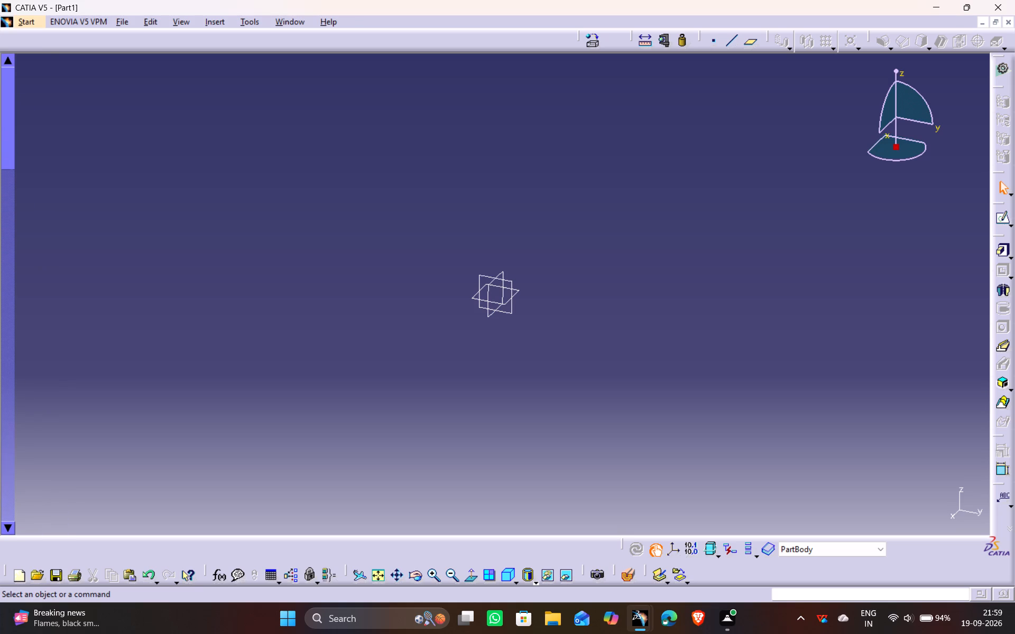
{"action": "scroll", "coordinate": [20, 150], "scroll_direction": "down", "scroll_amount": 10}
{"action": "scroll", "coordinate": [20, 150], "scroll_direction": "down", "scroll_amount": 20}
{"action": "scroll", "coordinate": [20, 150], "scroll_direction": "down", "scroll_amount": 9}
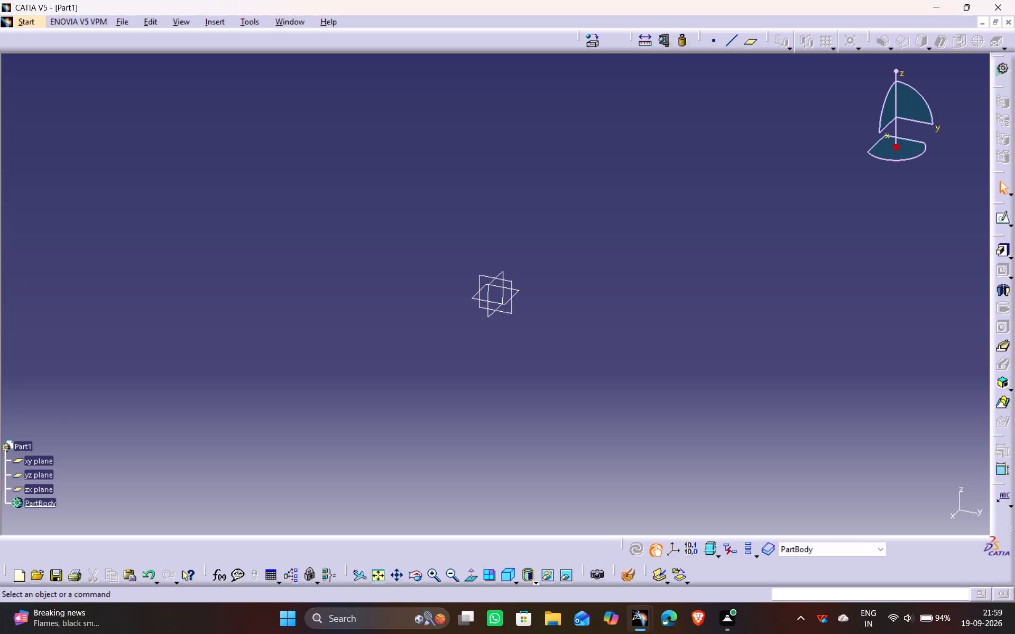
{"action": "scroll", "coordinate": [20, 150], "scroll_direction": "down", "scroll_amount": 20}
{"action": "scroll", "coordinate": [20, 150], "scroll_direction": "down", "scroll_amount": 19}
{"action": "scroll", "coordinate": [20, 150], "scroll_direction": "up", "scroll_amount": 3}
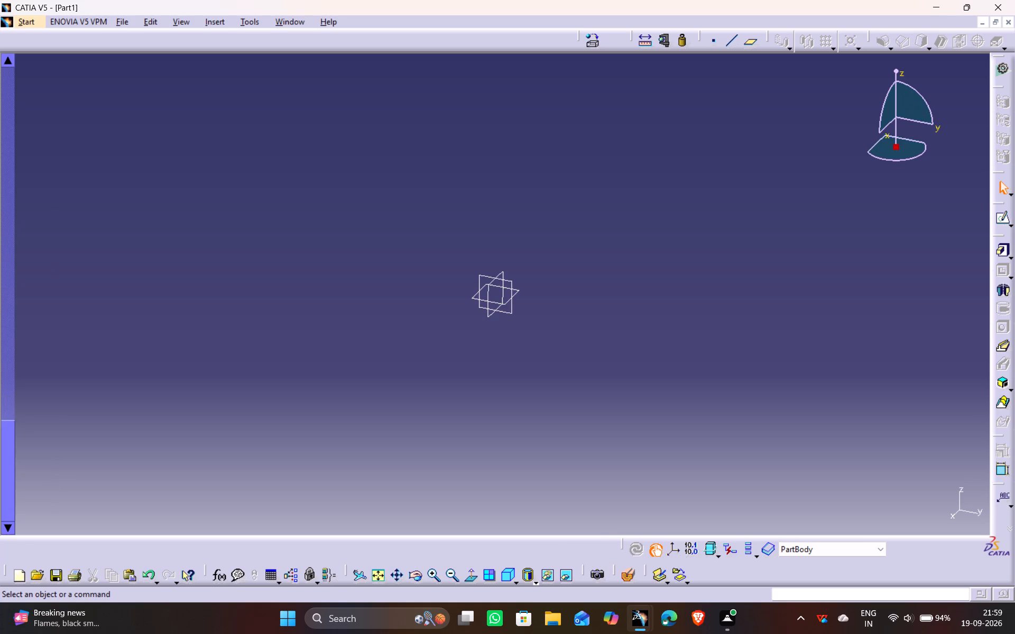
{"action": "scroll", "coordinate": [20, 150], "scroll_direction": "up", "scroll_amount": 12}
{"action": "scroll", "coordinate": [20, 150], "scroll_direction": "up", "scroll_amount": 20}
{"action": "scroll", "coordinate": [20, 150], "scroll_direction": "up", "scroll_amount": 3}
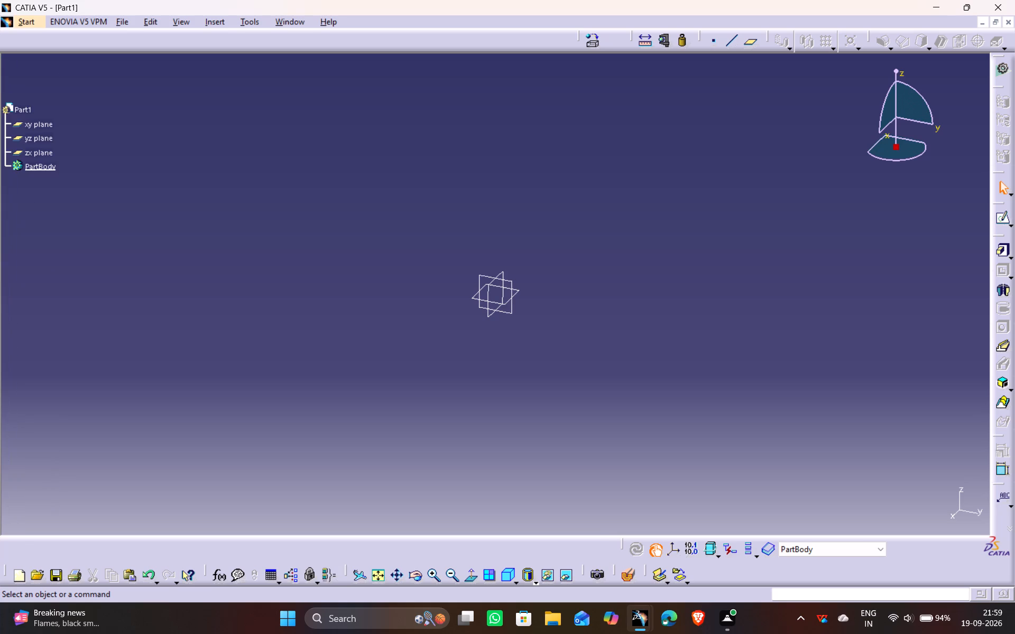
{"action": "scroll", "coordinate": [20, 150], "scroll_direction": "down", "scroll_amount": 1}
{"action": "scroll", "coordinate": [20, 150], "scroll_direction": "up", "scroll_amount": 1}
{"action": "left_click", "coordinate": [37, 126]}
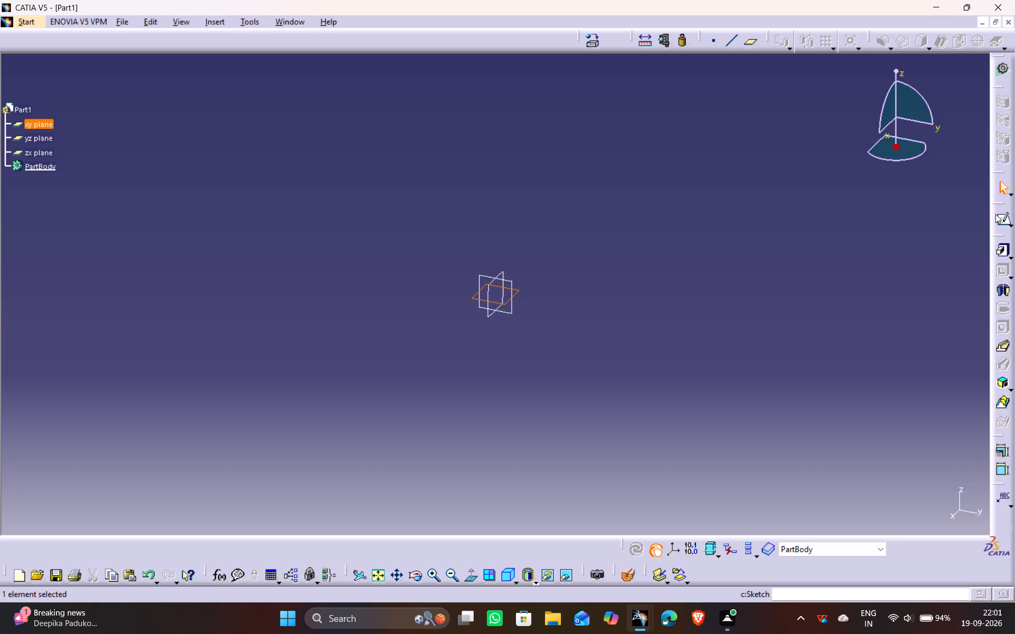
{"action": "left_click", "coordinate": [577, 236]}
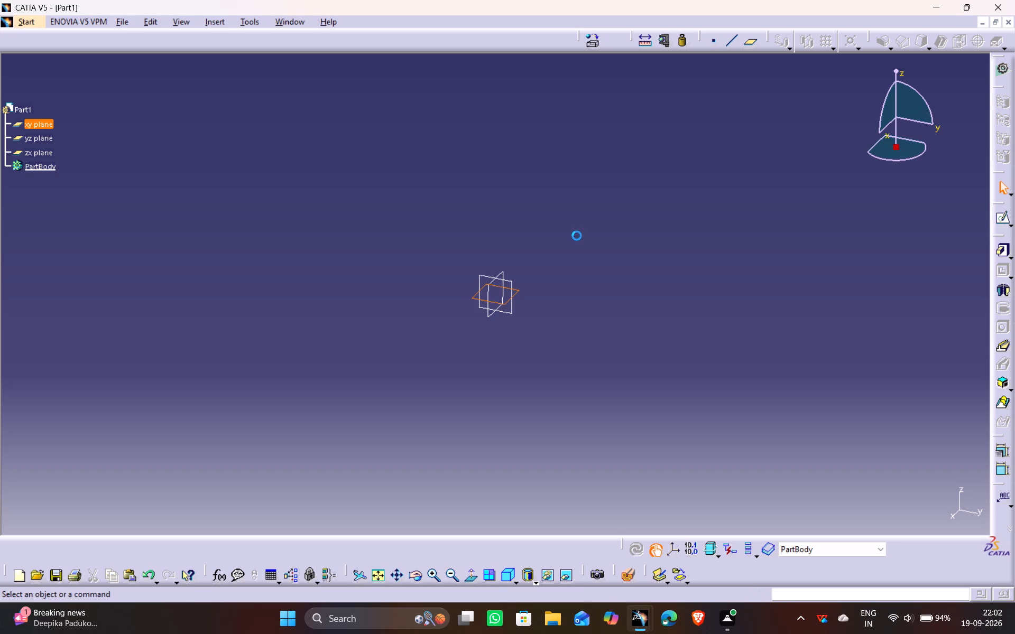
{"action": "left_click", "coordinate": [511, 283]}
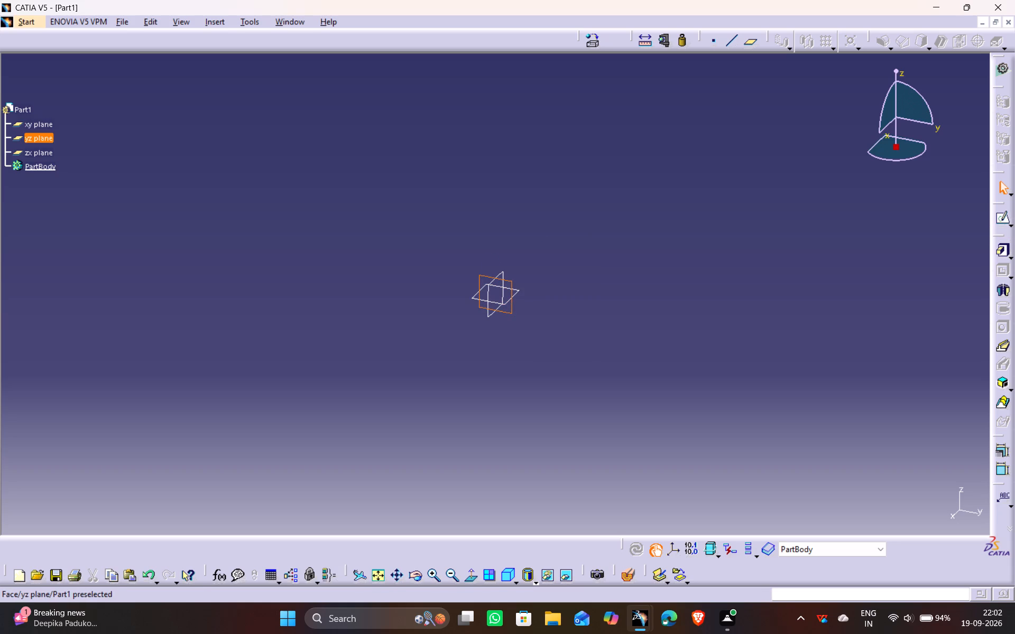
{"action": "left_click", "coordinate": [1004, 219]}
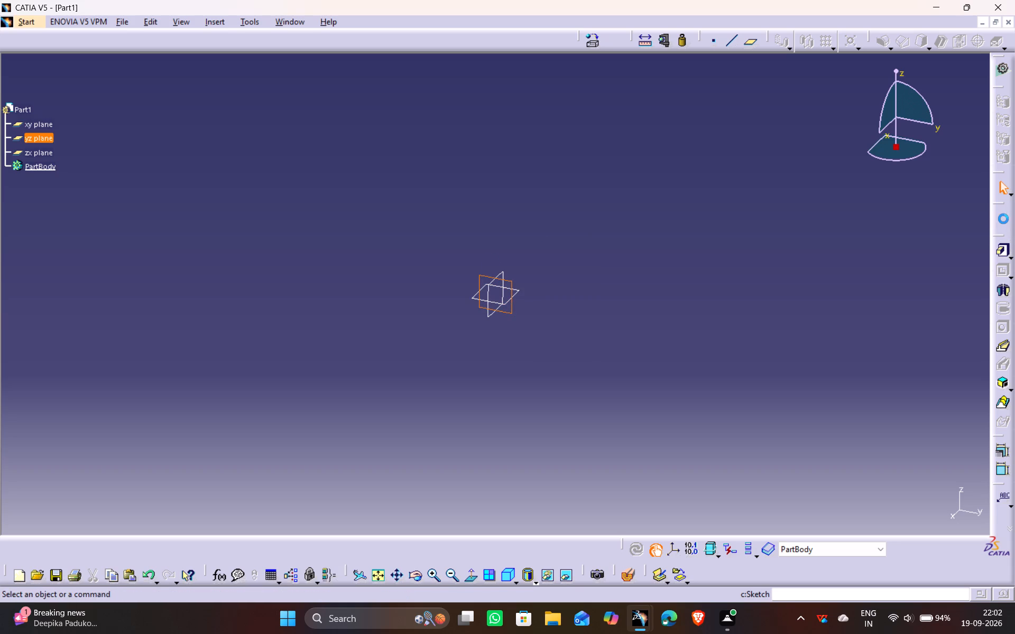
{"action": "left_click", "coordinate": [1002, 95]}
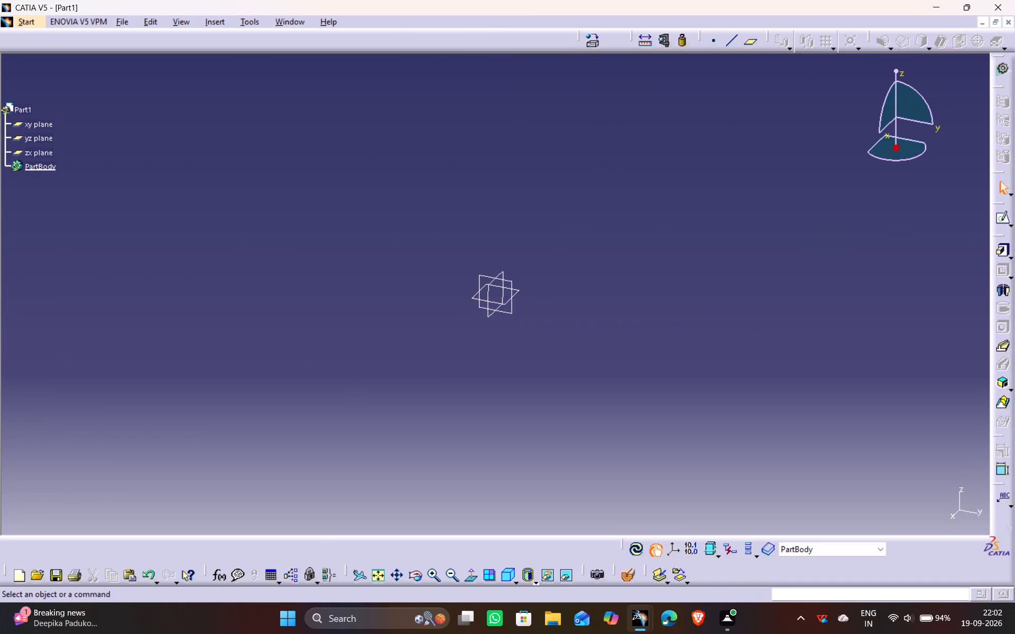
Open a positioned sketch on the yz plane with implicit origin and orientation.
{"action": "left_click", "coordinate": [505, 282]}
{"action": "left_click", "coordinate": [557, 271]}
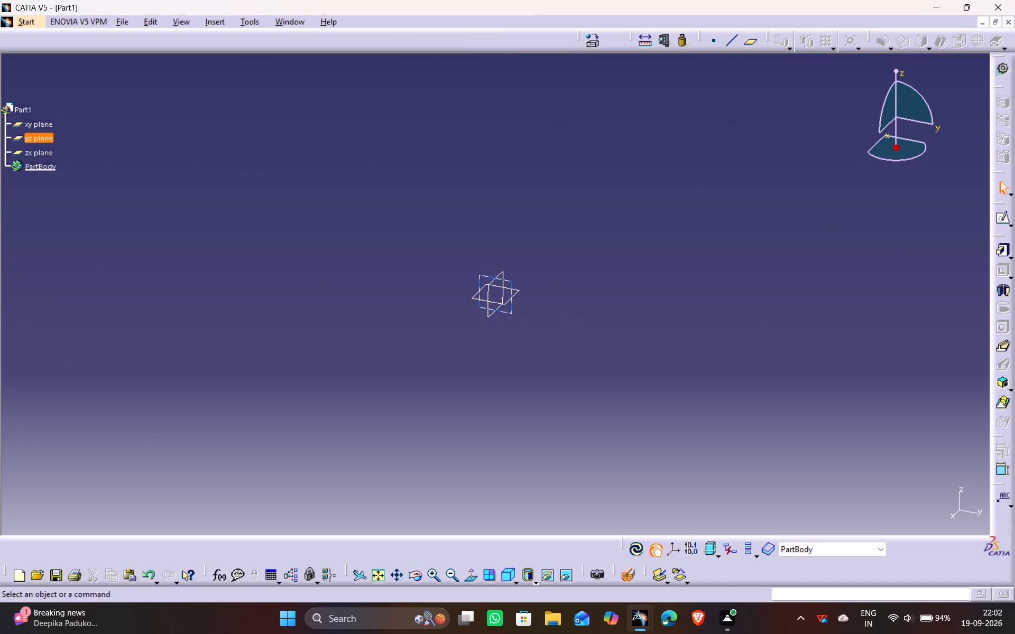
{"action": "left_click", "coordinate": [512, 282]}
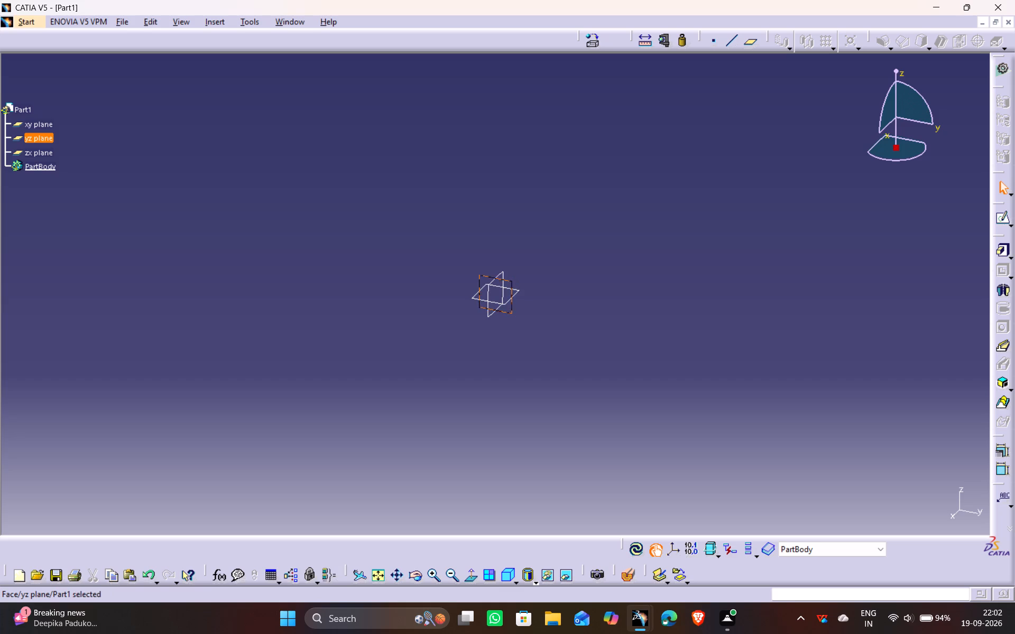
{"action": "left_click", "coordinate": [1010, 221]}
{"action": "left_click", "coordinate": [997, 231]}
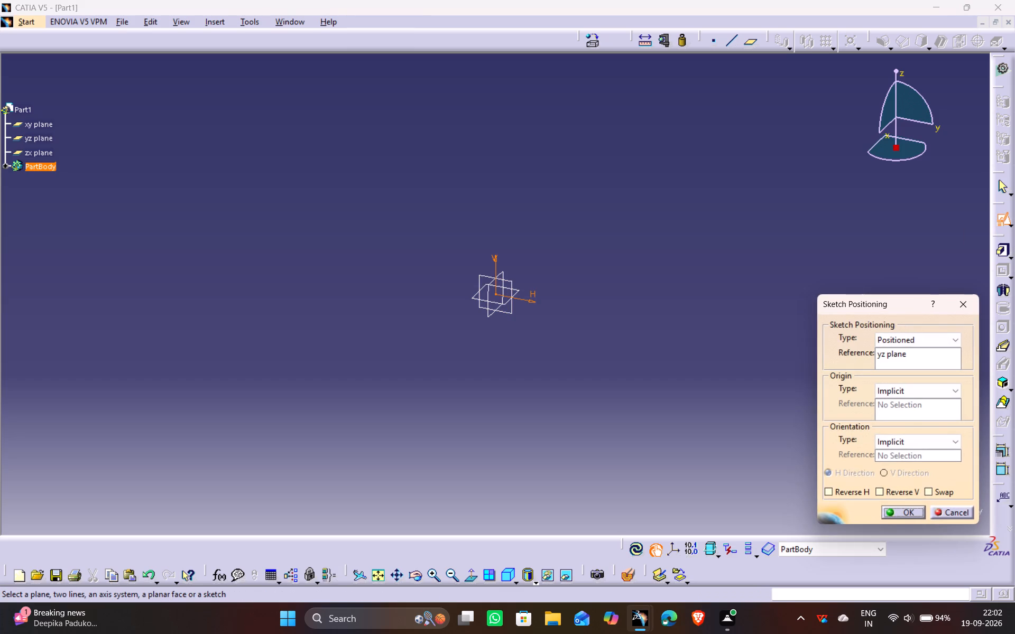
{"action": "key", "text": "Return"}
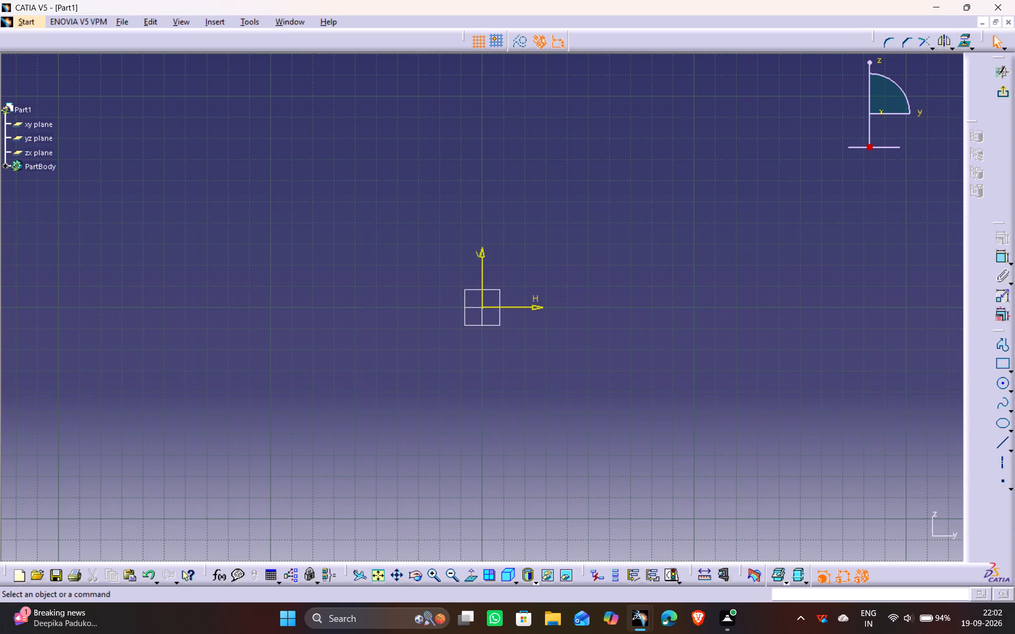
Sketch a circle centred on the vertical axis above the origin and set its diameter to 8 mm.
{"action": "left_click", "coordinate": [1002, 387]}
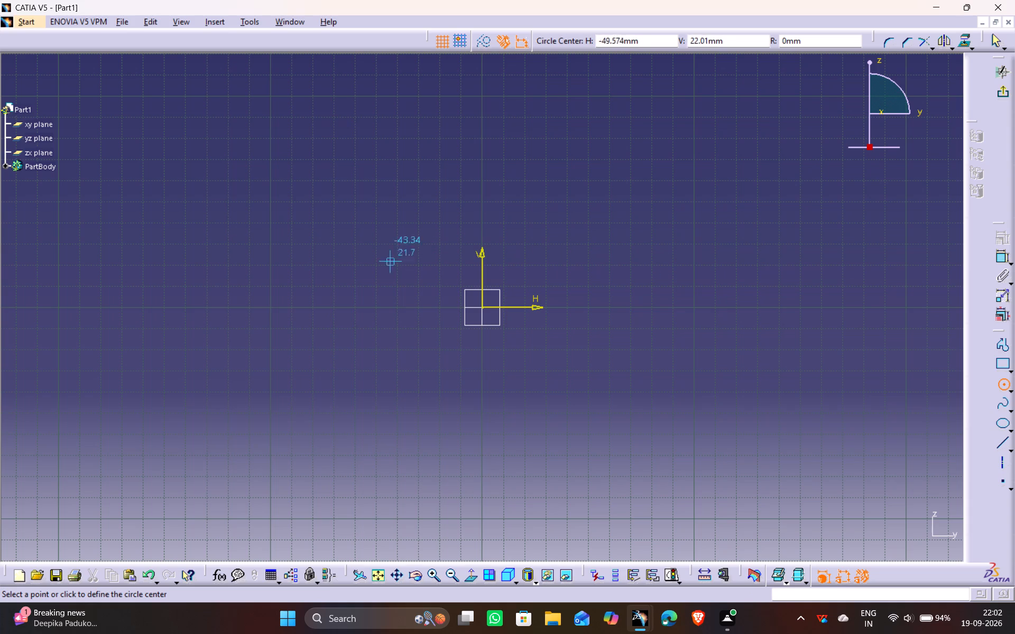
{"action": "left_click", "coordinate": [483, 245]}
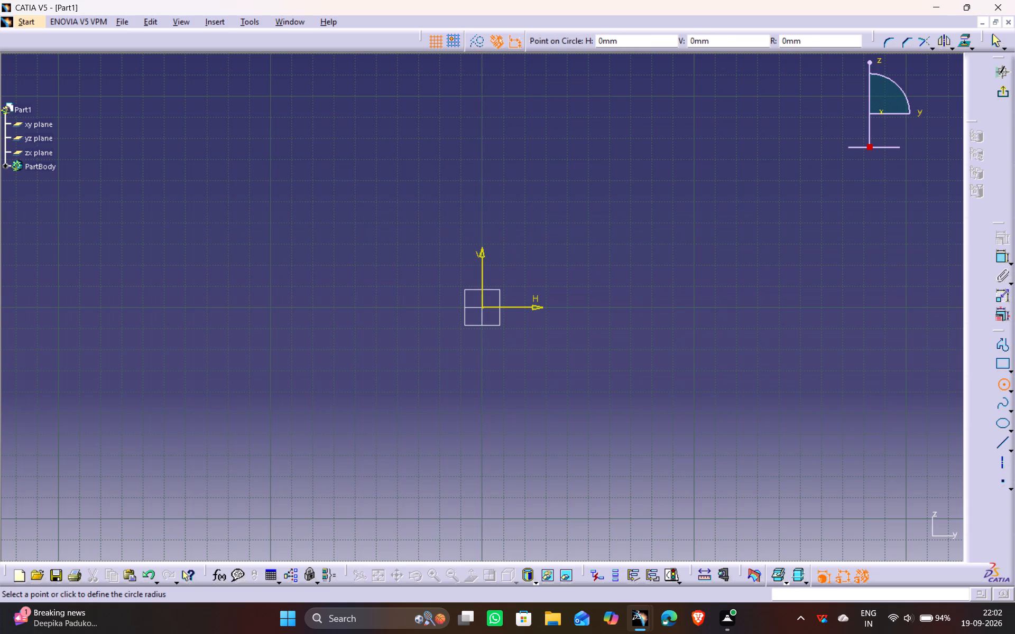
{"action": "left_click", "coordinate": [511, 285]}
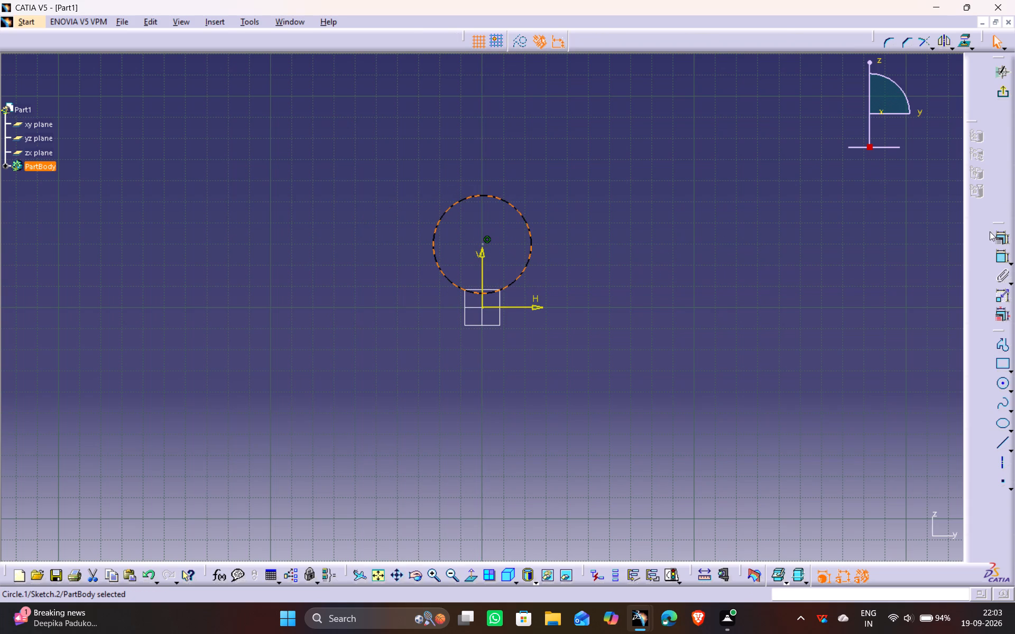
{"action": "left_click", "coordinate": [1007, 260]}
{"action": "left_click", "coordinate": [573, 193]}
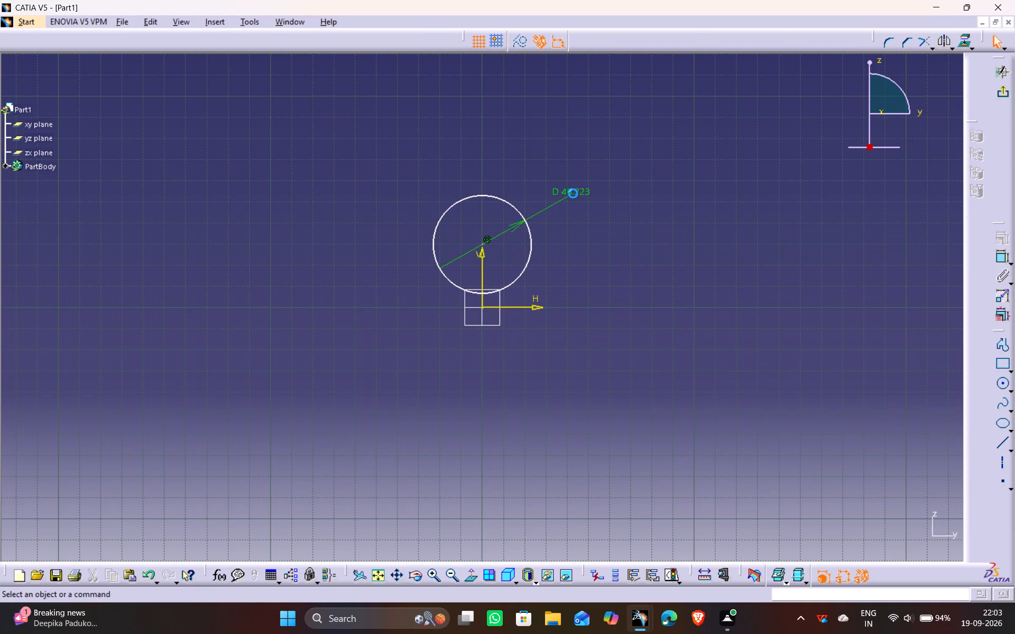
{"action": "double_click", "coordinate": [582, 194]}
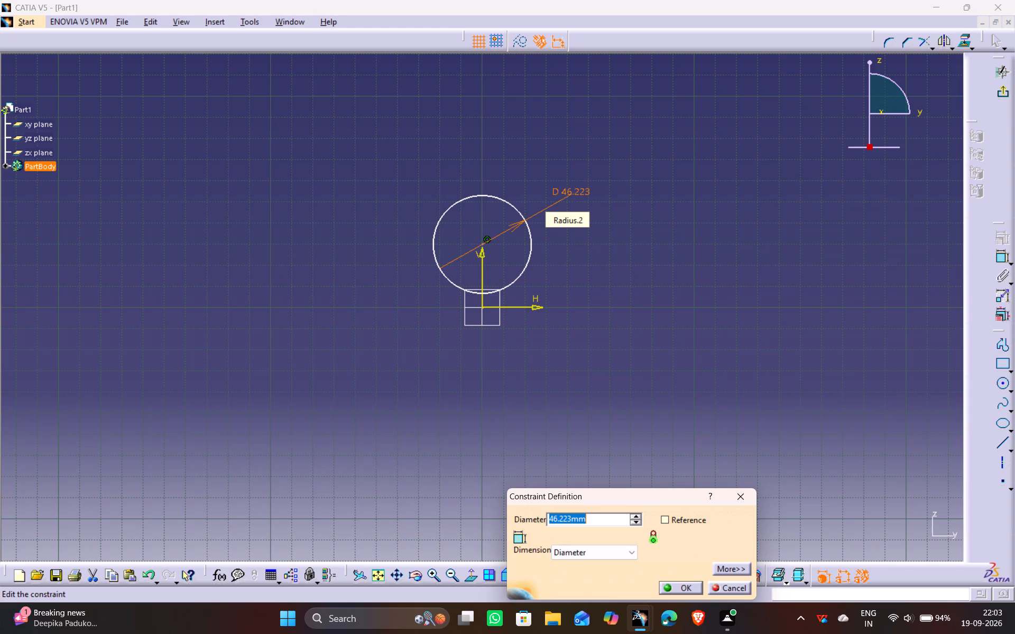
{"action": "key", "text": "8"}
{"action": "key", "text": "Return"}
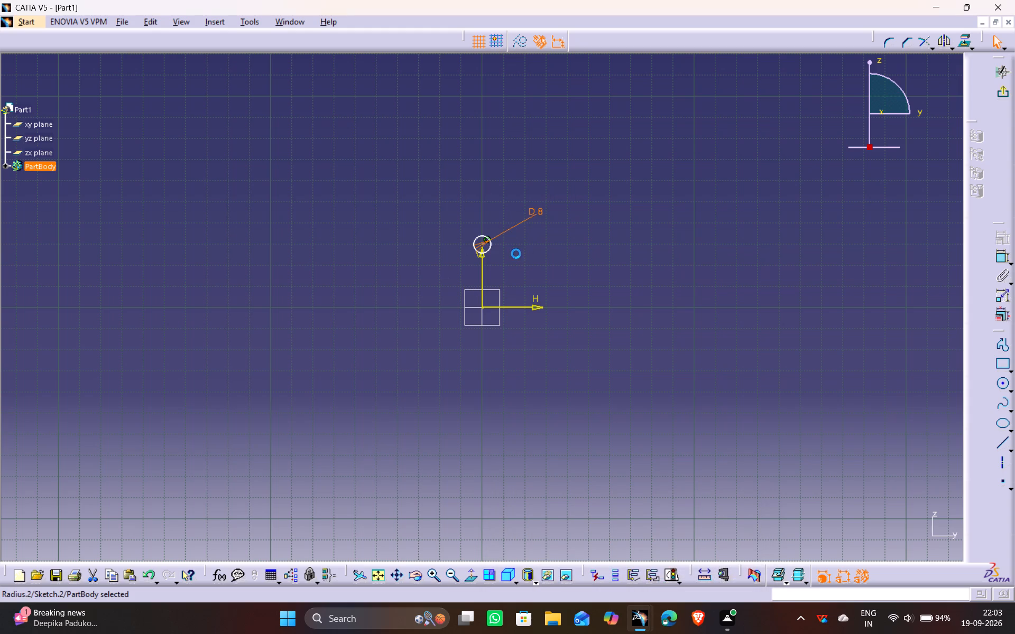
Constrain the 8 mm circle tangent to the horizontal axis.
{"action": "middle_click_drag", "start_coordinate": [493, 395], "coordinate": [460, 309], "text": "ctrl"}
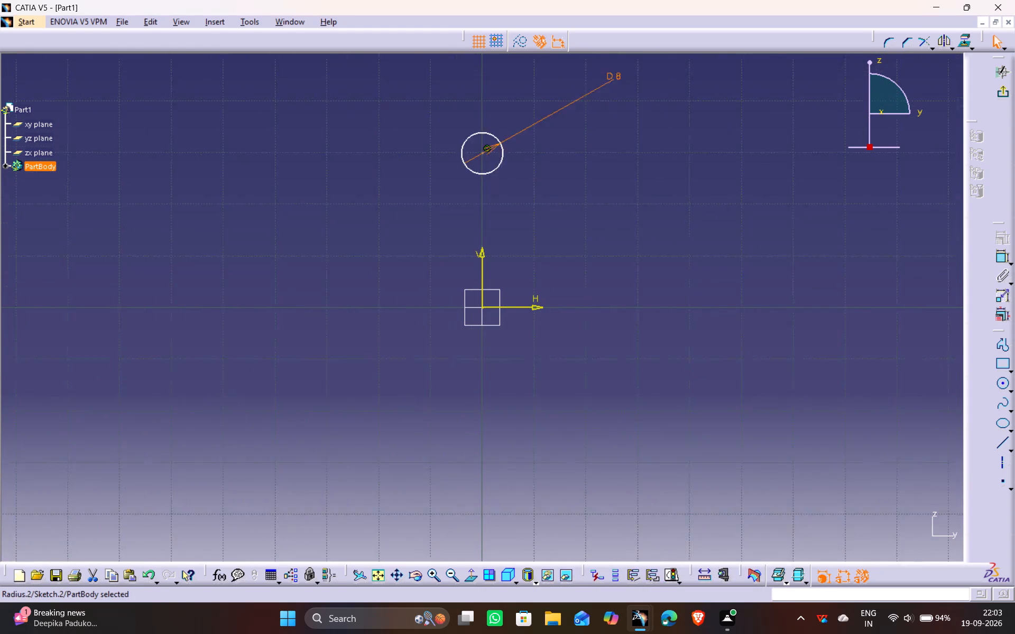
{"action": "middle_click_drag", "start_coordinate": [460, 309], "coordinate": [449, 277], "text": "ctrl"}
{"action": "middle_click_drag", "start_coordinate": [580, 208], "coordinate": [570, 266]}
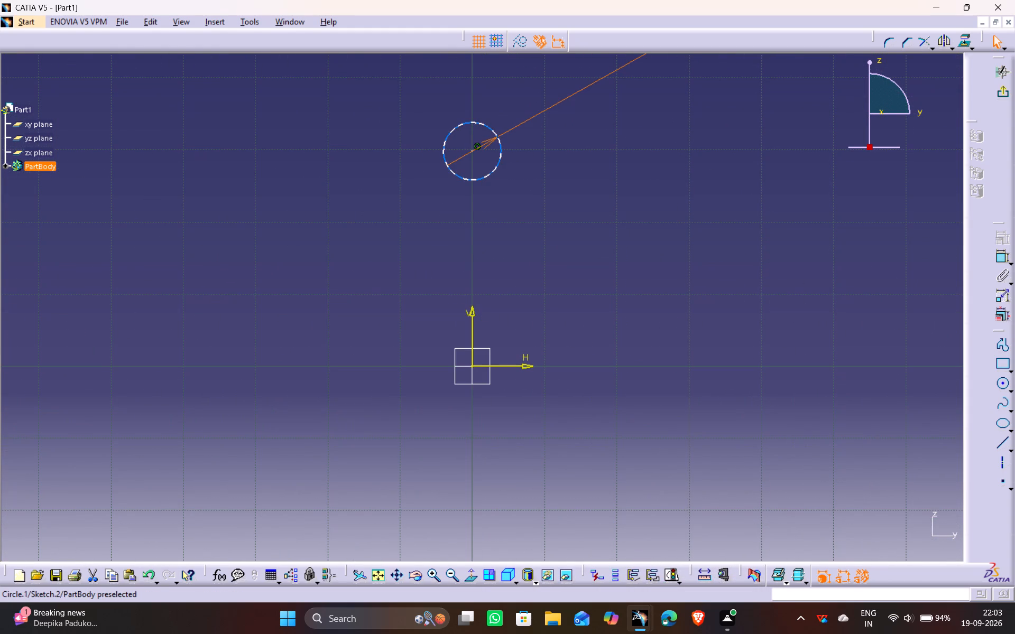
{"action": "left_click", "coordinate": [473, 179], "text": "ctrl"}
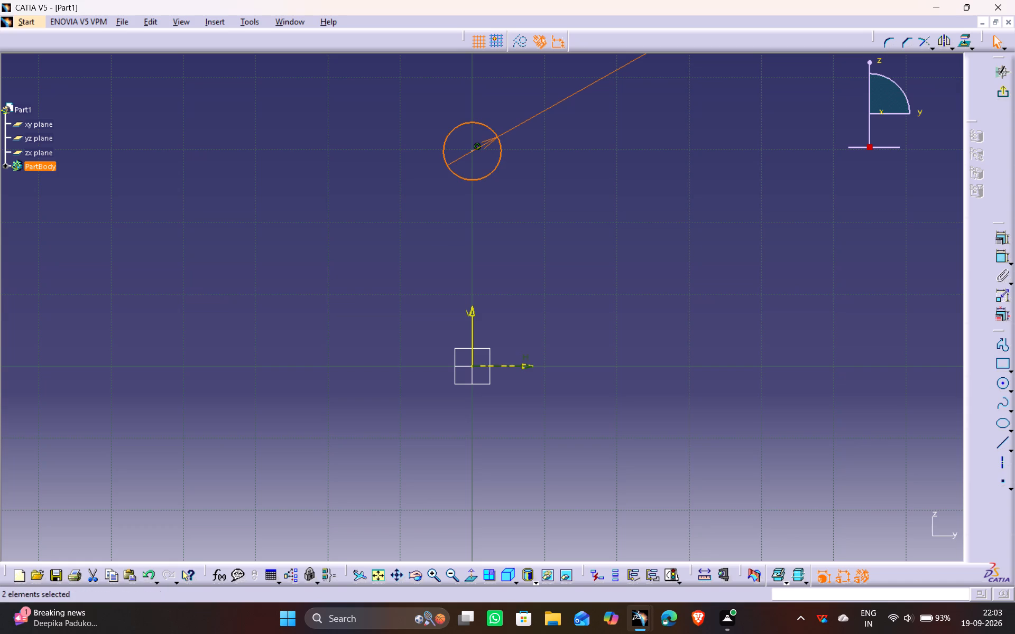
{"action": "left_click", "coordinate": [503, 366], "text": "ctrl"}
{"action": "left_click", "coordinate": [1000, 236]}
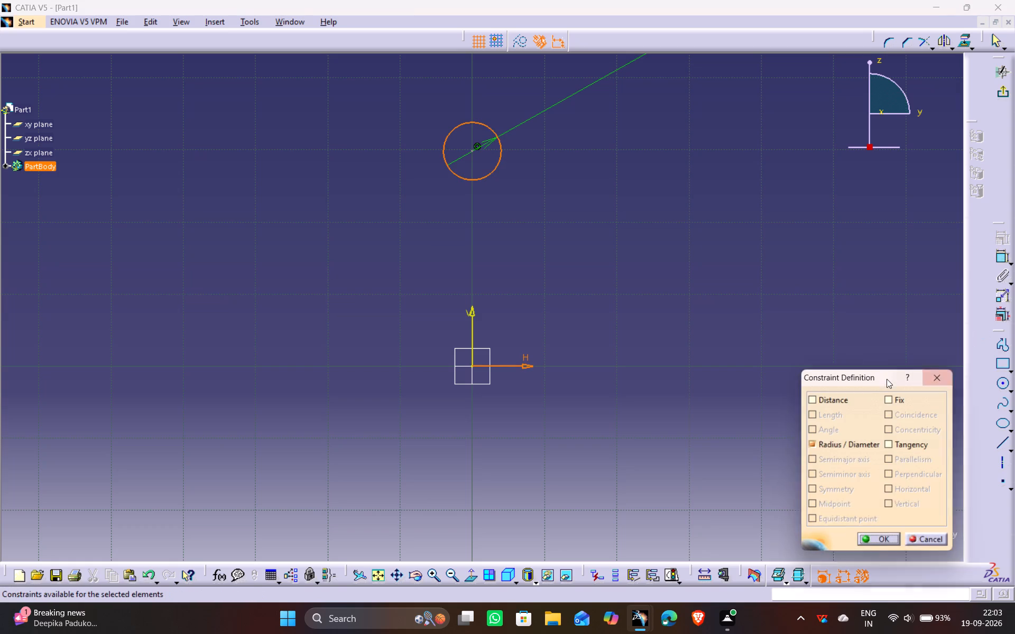
{"action": "left_click", "coordinate": [924, 448]}
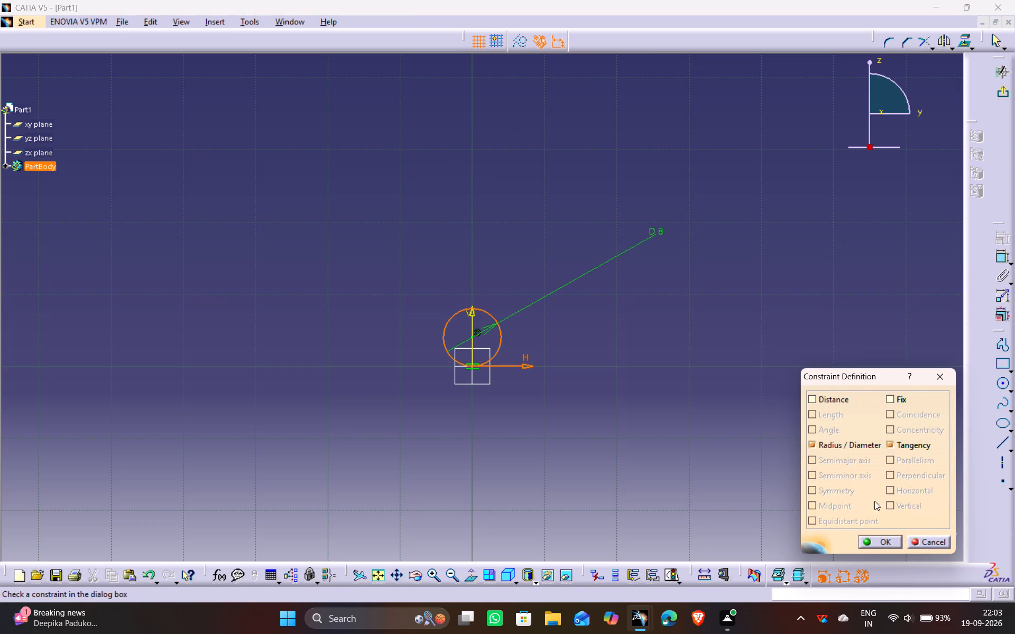
{"action": "left_click", "coordinate": [868, 541]}
{"action": "left_click", "coordinate": [745, 419]}
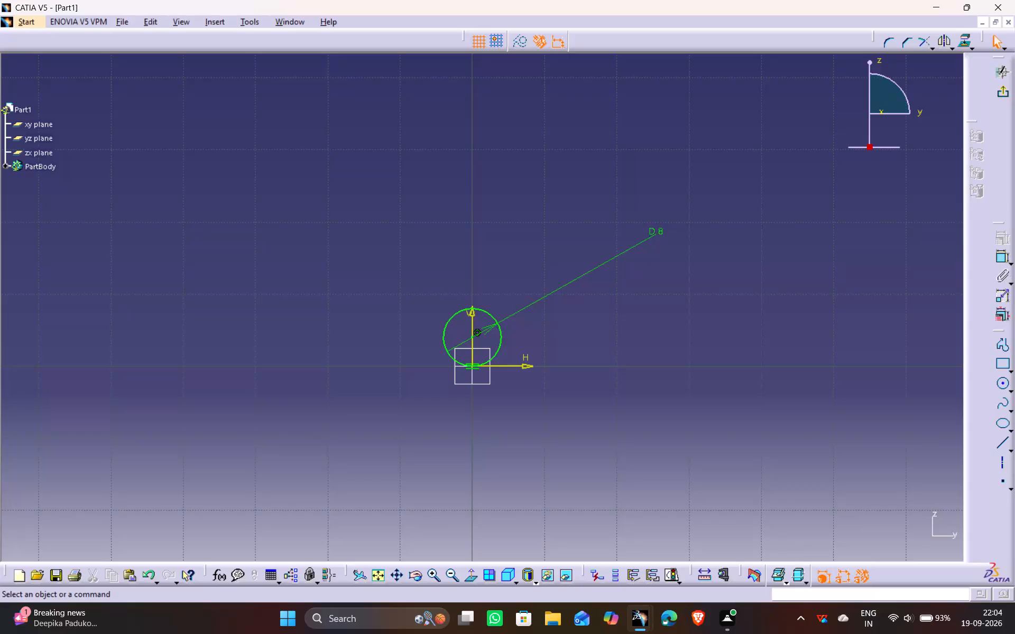
Sketch a second circle below the horizontal axis, on the H side of the 8 mm circle, and set its diameter to 6 mm.
{"action": "scroll", "coordinate": [982, 448], "scroll_direction": "up", "scroll_amount": 1}
{"action": "middle_click_drag", "start_coordinate": [909, 426], "coordinate": [675, 320]}
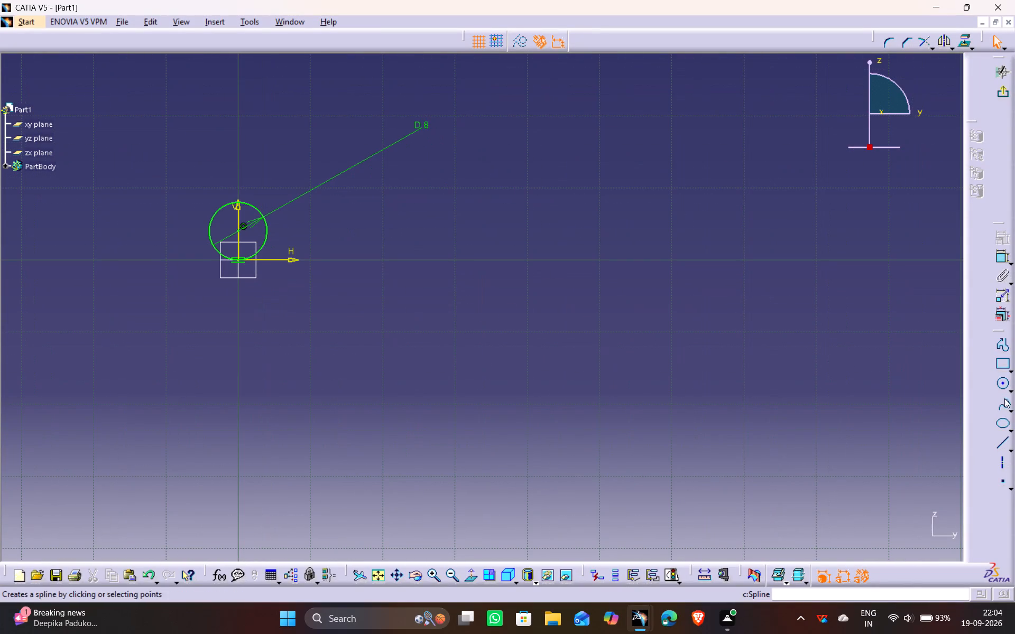
{"action": "left_click", "coordinate": [1005, 386]}
{"action": "left_click", "coordinate": [634, 344]}
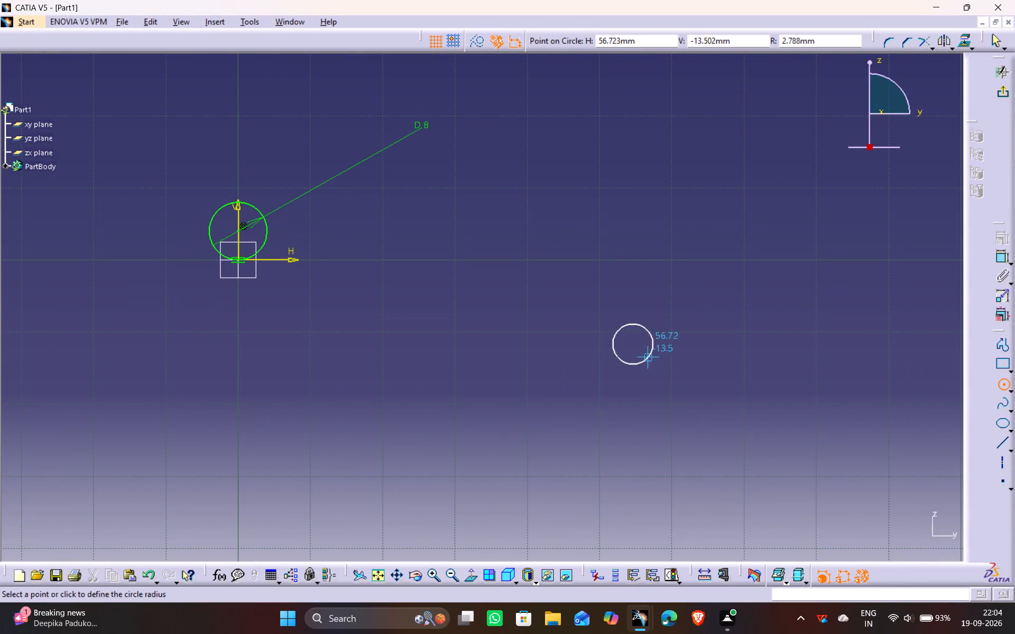
{"action": "left_click", "coordinate": [652, 359]}
{"action": "left_click", "coordinate": [995, 258]}
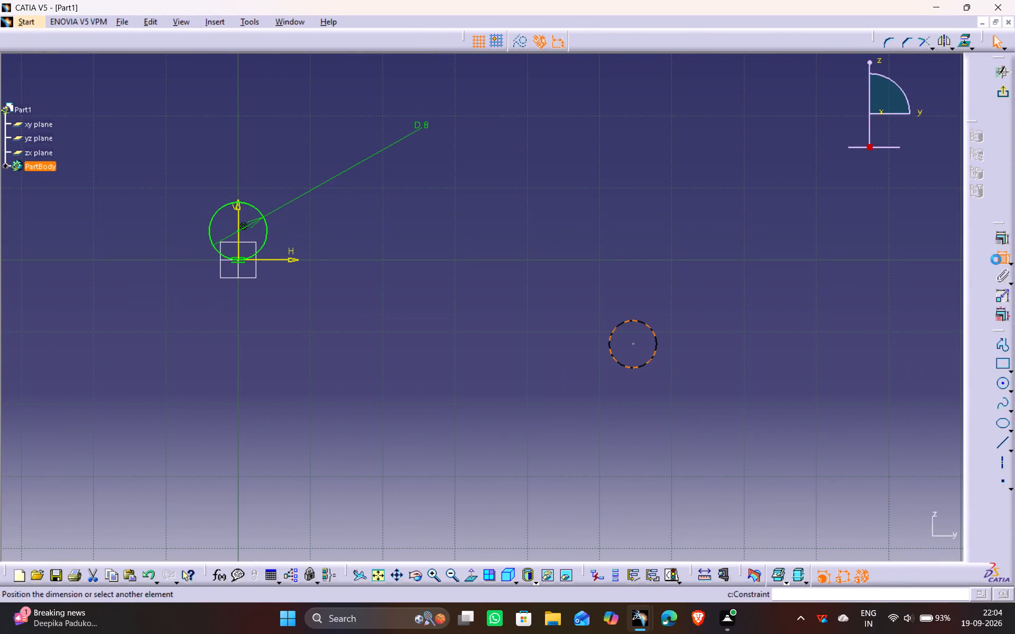
{"action": "left_click", "coordinate": [747, 328]}
{"action": "double_click", "coordinate": [751, 327]}
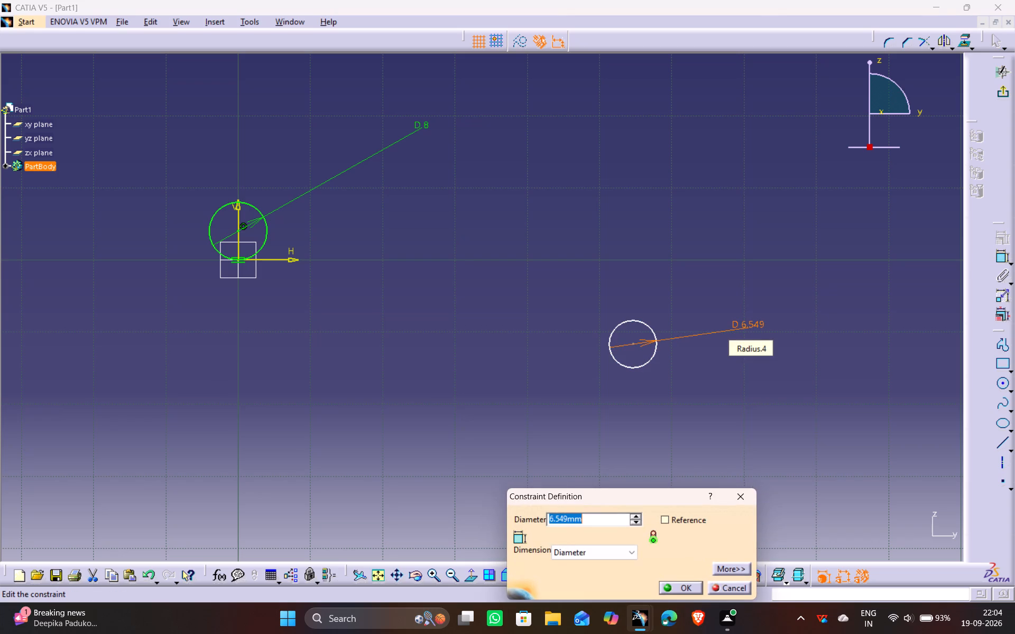
{"action": "key", "text": "6"}
{"action": "key", "text": "Return"}
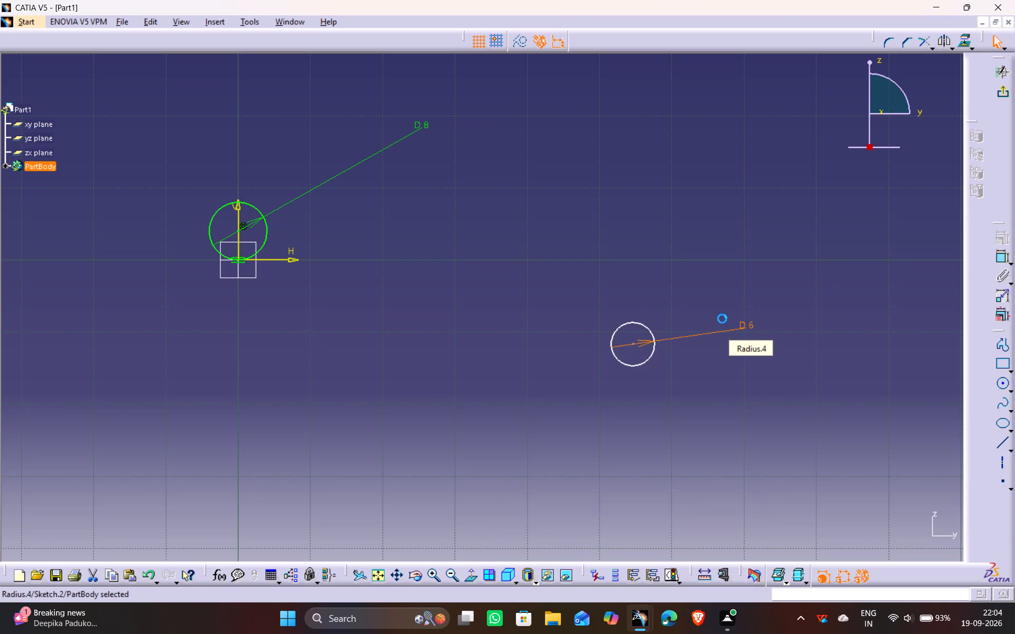
{"action": "left_click", "coordinate": [533, 279]}
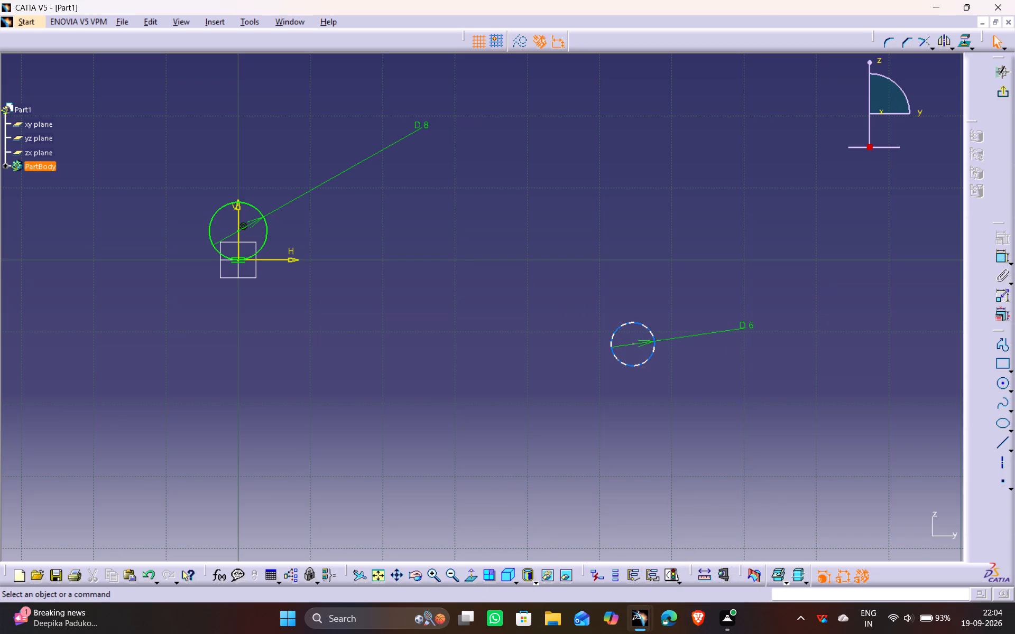
Dimension the vertical distance between the centres of the 6 mm and 8 mm circles and set it to 10.35 mm.
{"action": "left_click", "coordinate": [1004, 260]}
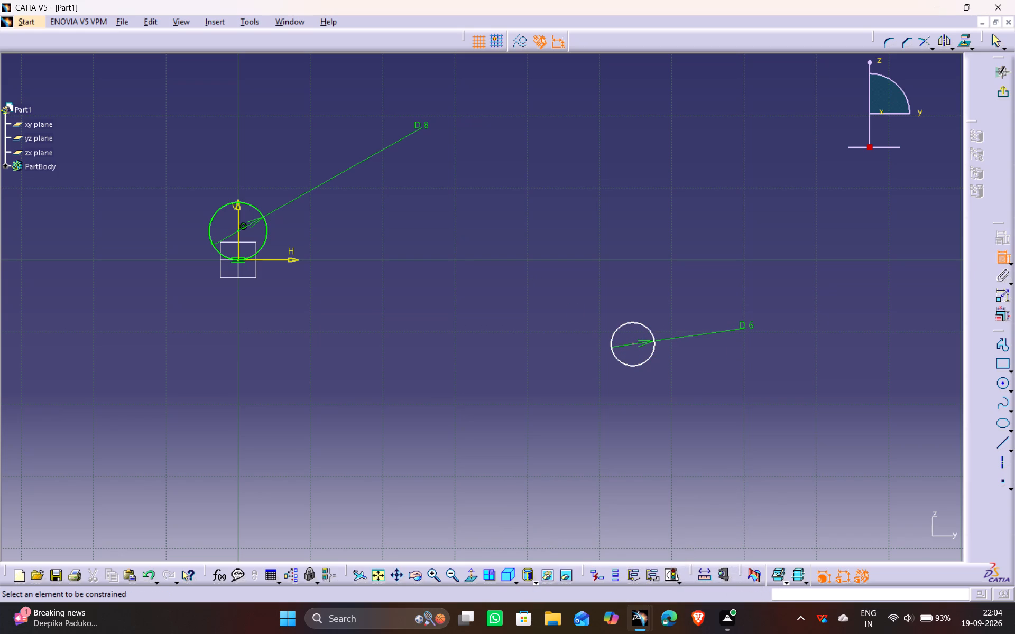
{"action": "left_click", "coordinate": [634, 343]}
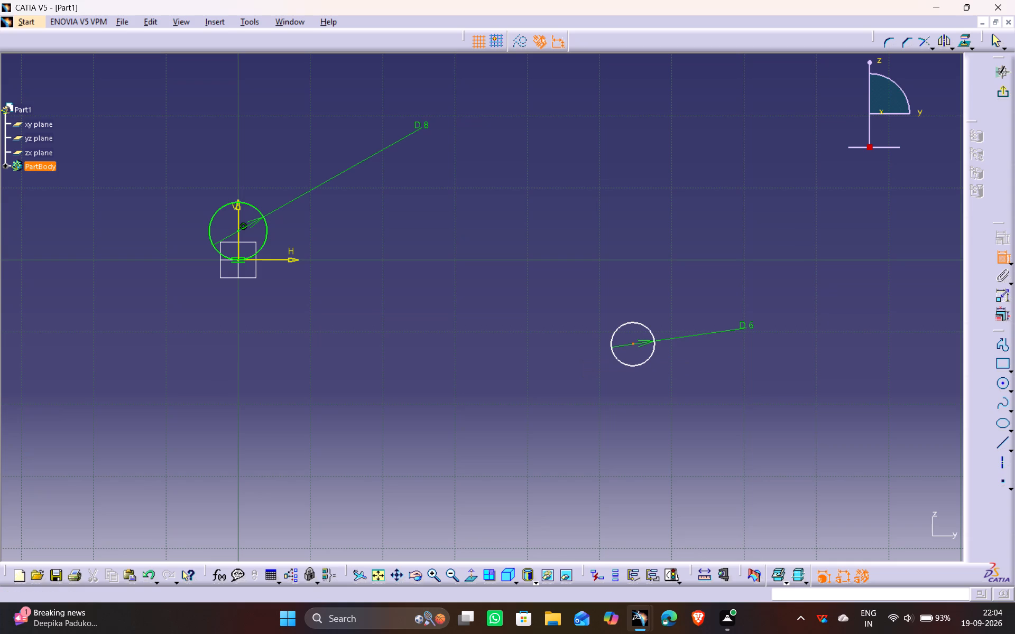
{"action": "left_click", "coordinate": [237, 230]}
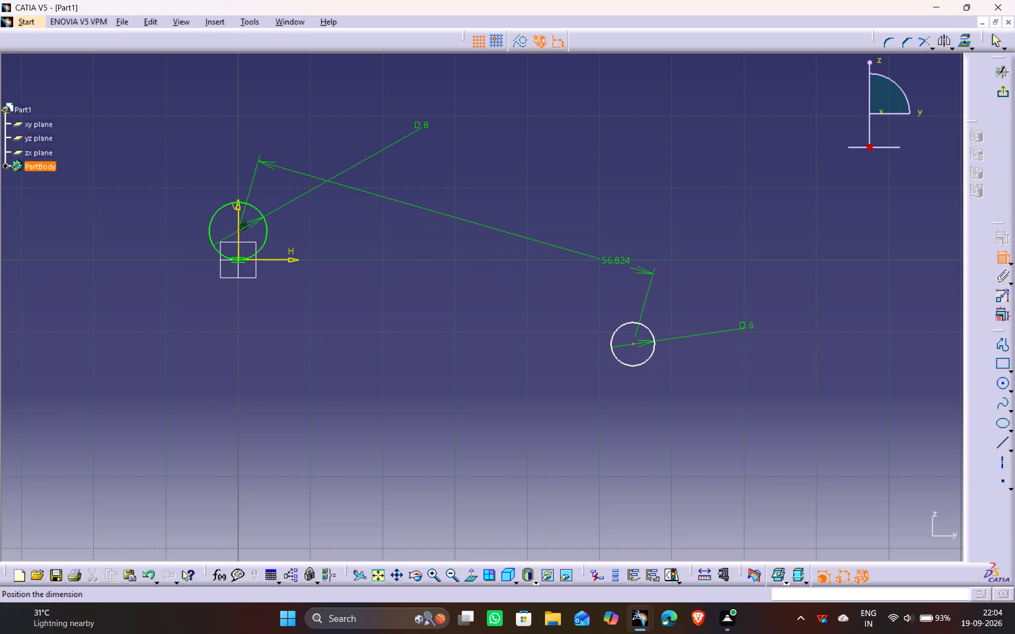
{"action": "right_click", "coordinate": [620, 268]}
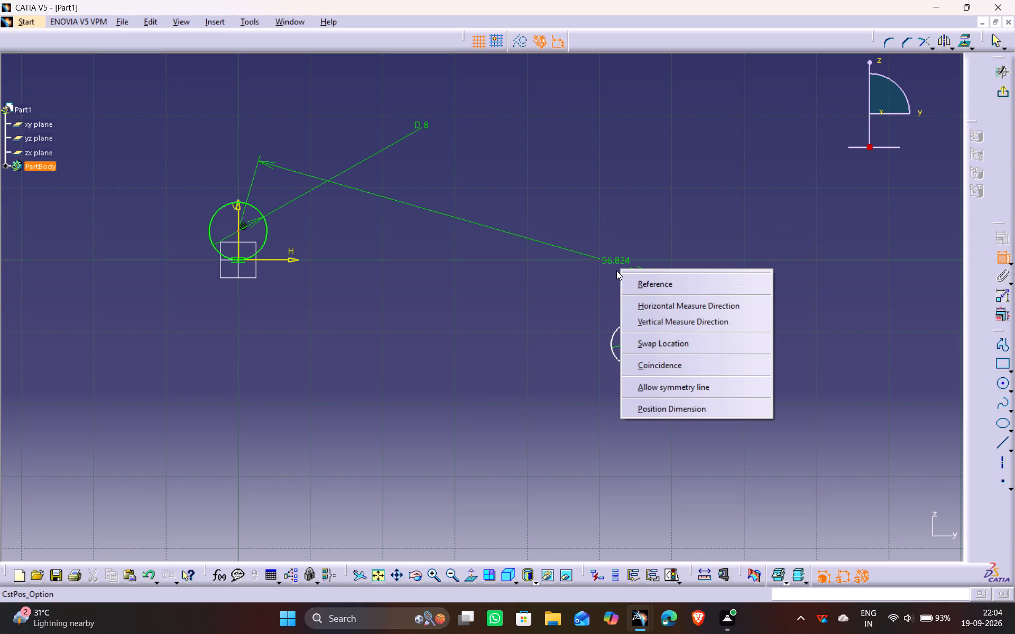
{"action": "left_click", "coordinate": [687, 325]}
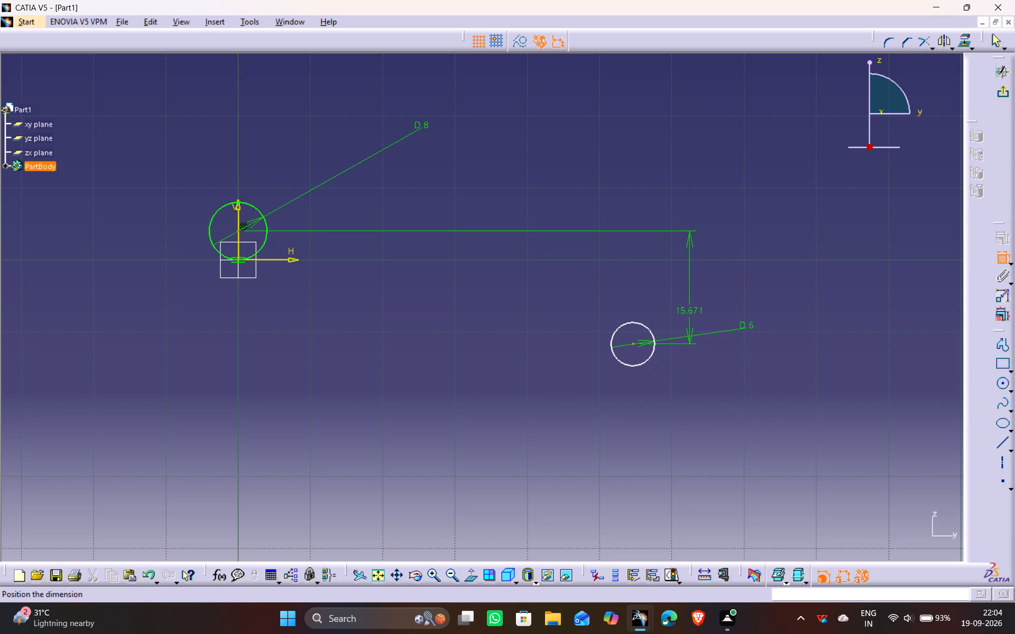
{"action": "left_click", "coordinate": [795, 308]}
{"action": "double_click", "coordinate": [799, 304]}
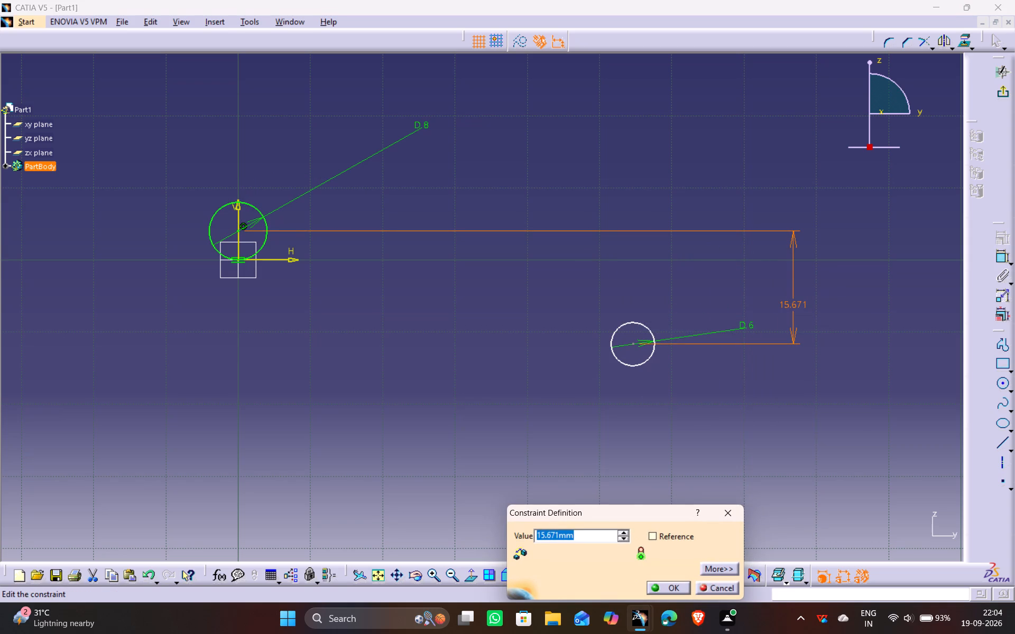
{"action": "key", "text": "1"}
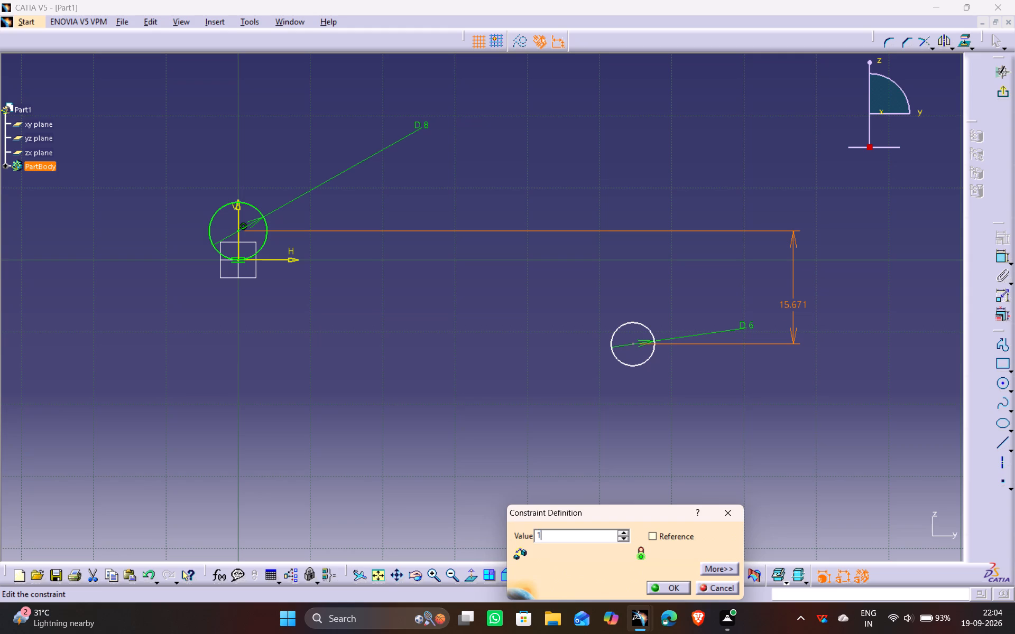
{"action": "key", "text": "0"}
{"action": "key", "text": "period"}
{"action": "type", "text": "35"}
{"action": "key", "text": "Return"}
{"action": "left_click", "coordinate": [693, 158]}
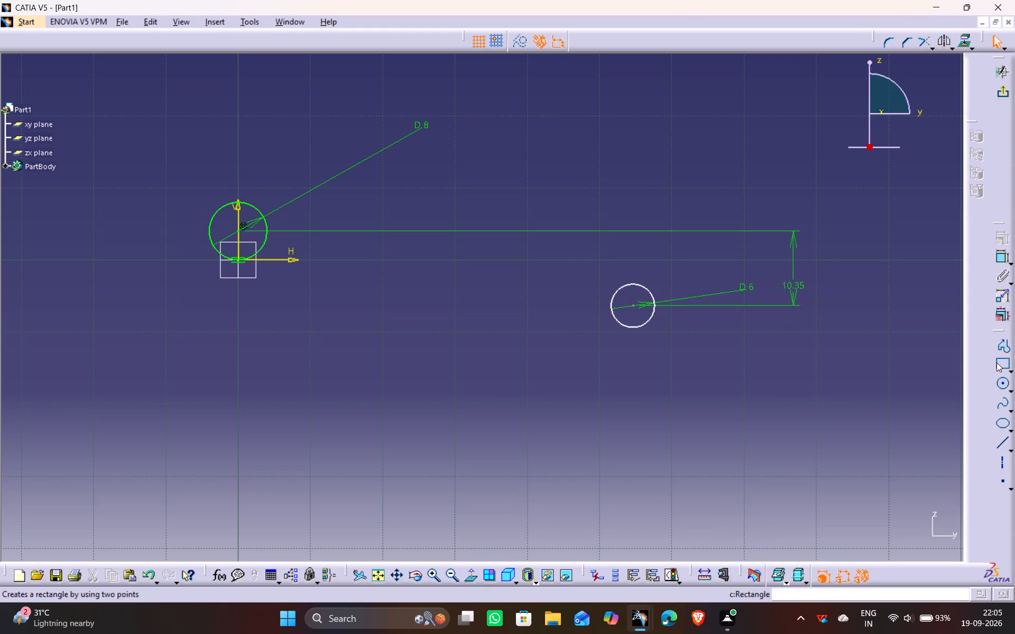
{"action": "left_click", "coordinate": [909, 344]}
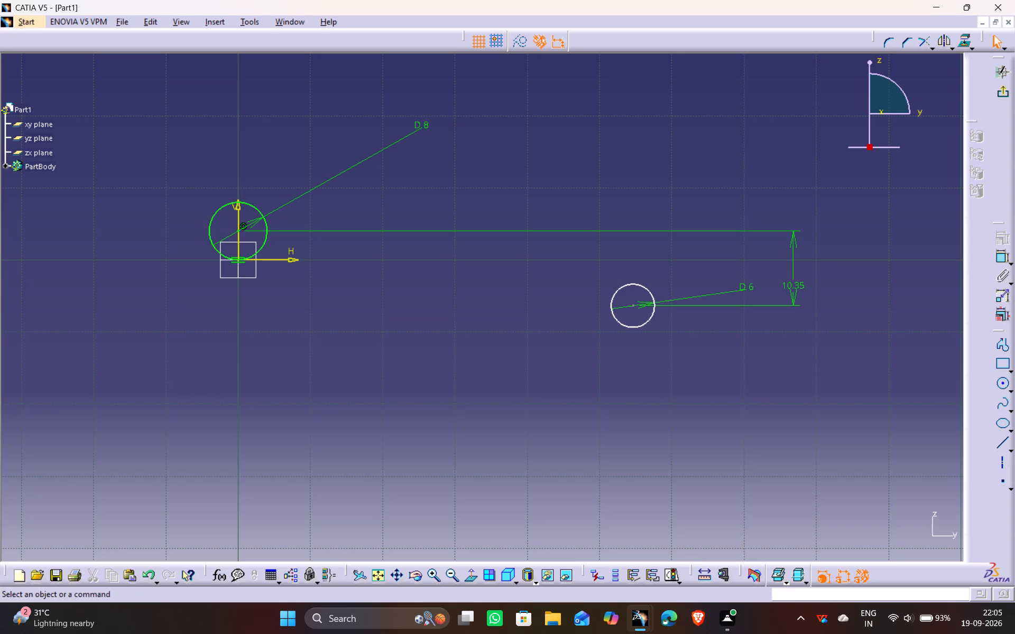
Dimension the horizontal distance between the centres of the 6 mm and 8 mm circles and set it to 38.64 mm.
{"action": "left_click", "coordinate": [995, 253]}
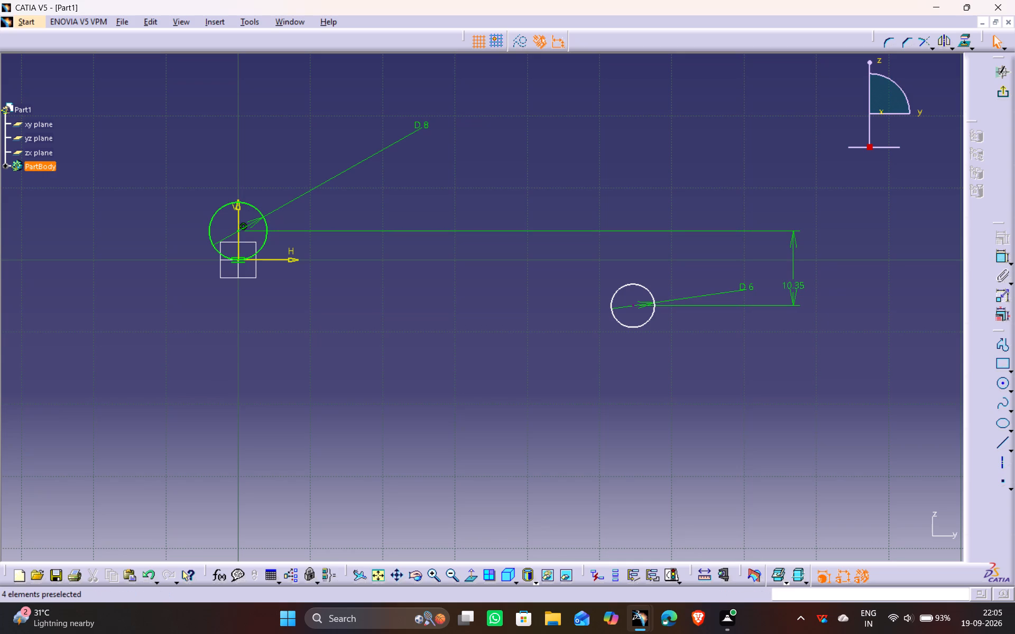
{"action": "left_click", "coordinate": [633, 305]}
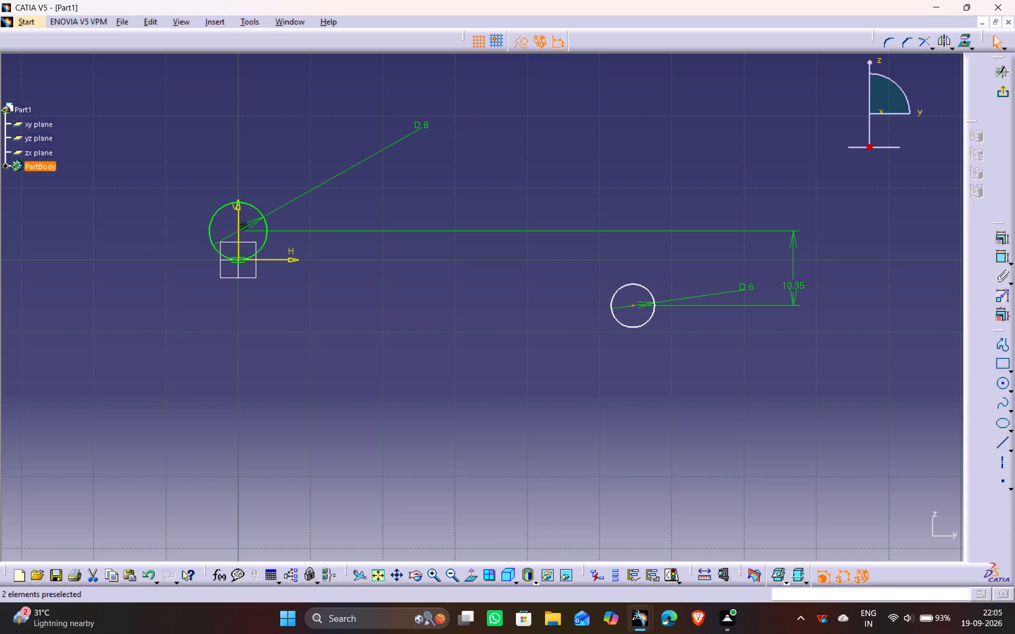
{"action": "left_click", "coordinate": [239, 231]}
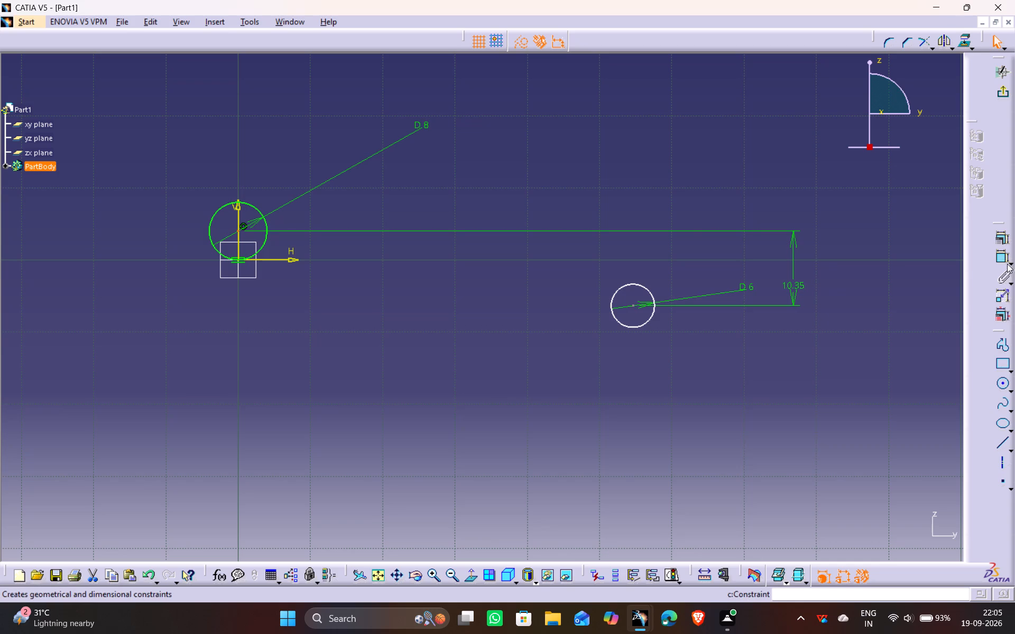
{"action": "left_click", "coordinate": [1002, 262]}
{"action": "left_click", "coordinate": [634, 307]}
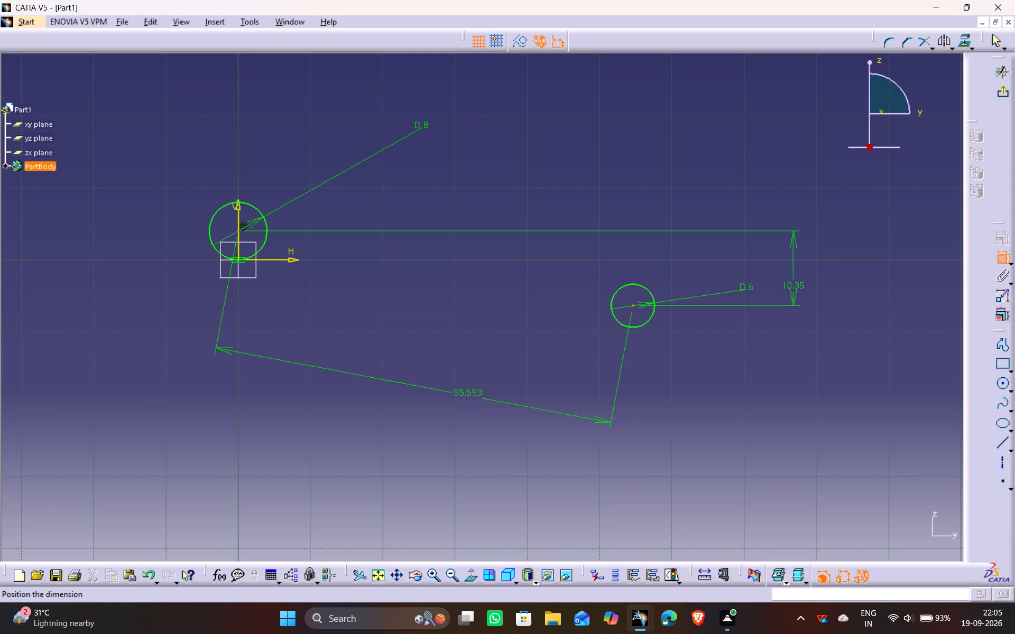
{"action": "right_click", "coordinate": [467, 396]}
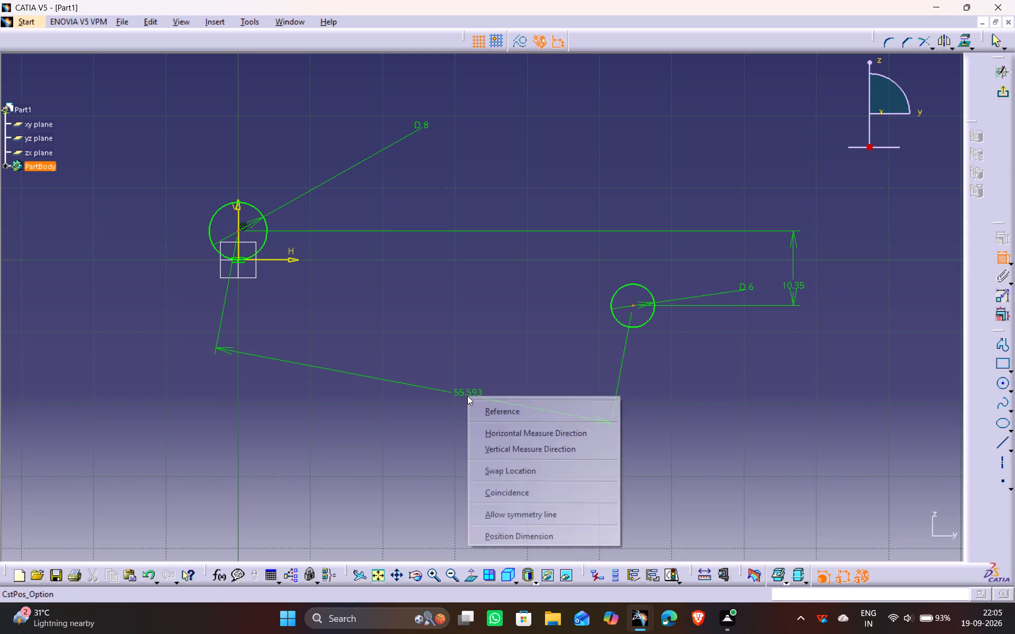
{"action": "left_click", "coordinate": [527, 431]}
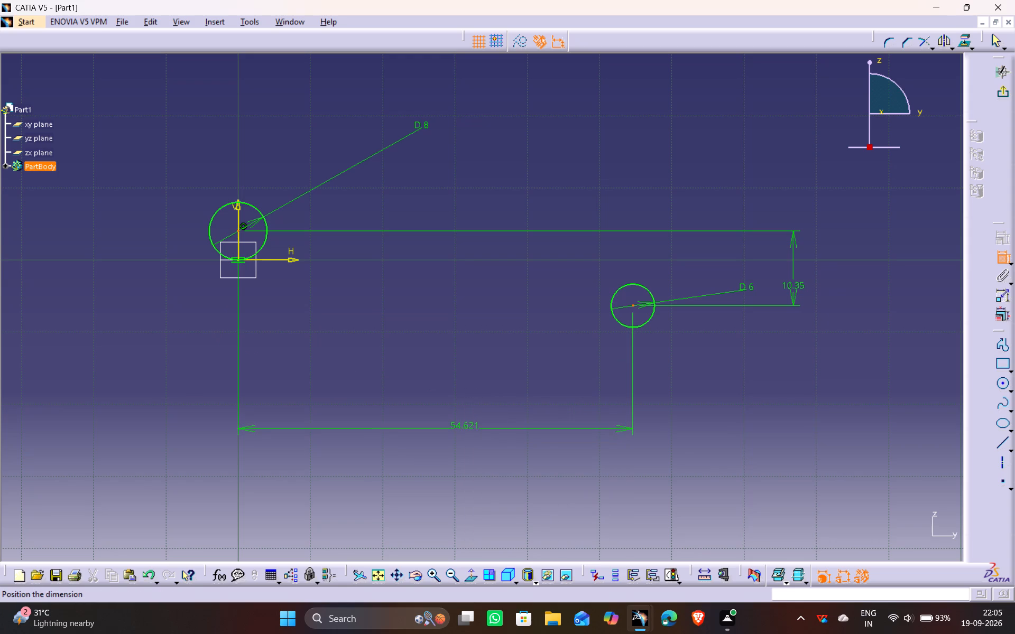
{"action": "left_click", "coordinate": [460, 430]}
{"action": "double_click", "coordinate": [459, 430]}
{"action": "type", "text": "38."}
{"action": "type", "text": "64"}
{"action": "key", "text": "Return"}
{"action": "left_click", "coordinate": [411, 329]}
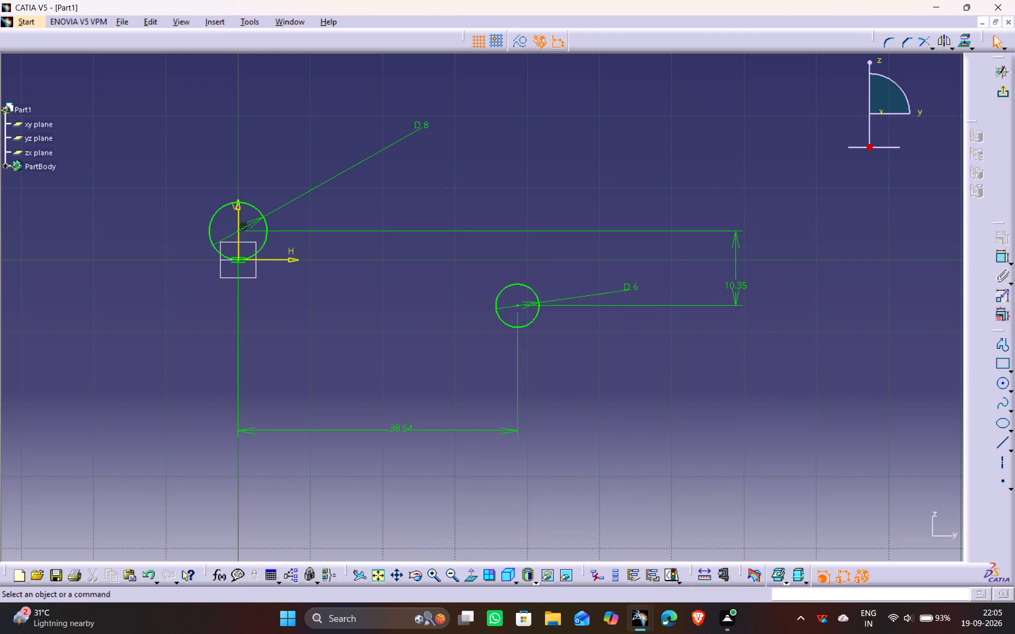
Sketch a third, larger circle above the 8 mm and 6 mm circles, about 36 mm in diameter.
{"action": "middle_click_drag", "start_coordinate": [323, 293], "coordinate": [417, 346]}
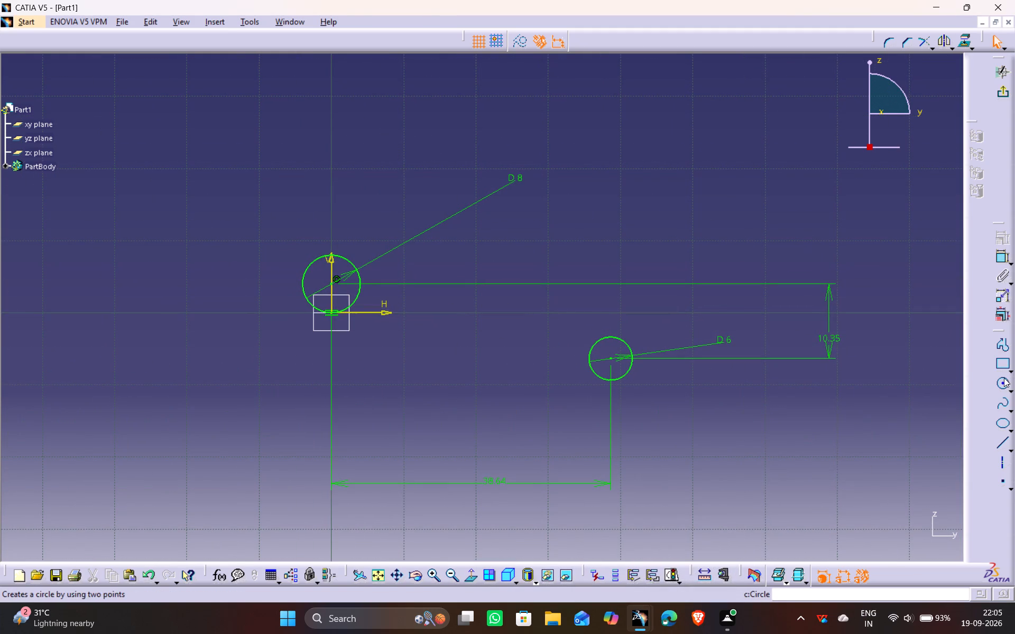
{"action": "left_click", "coordinate": [1000, 380]}
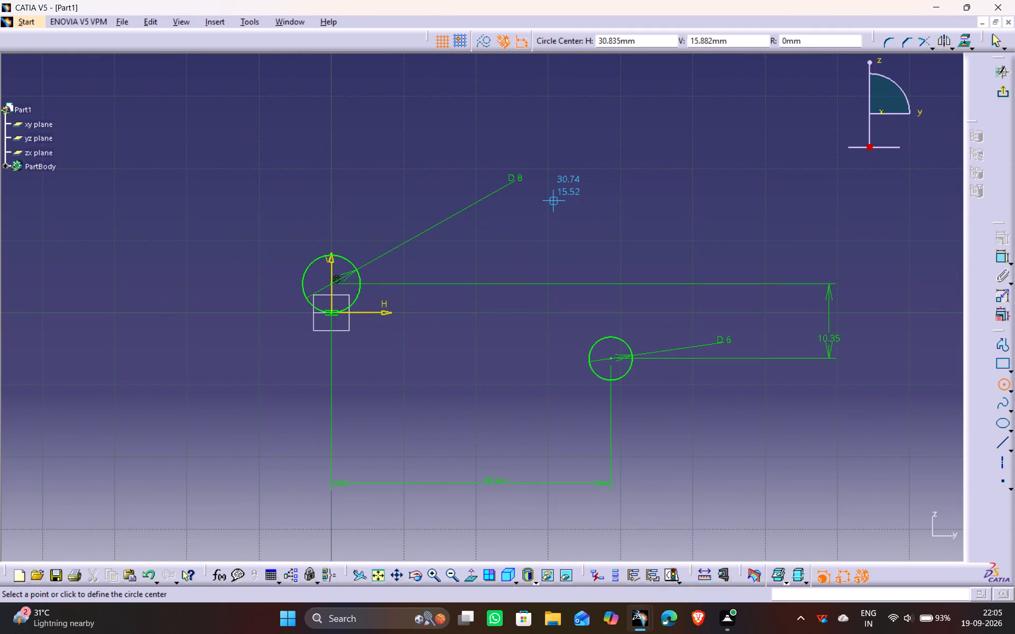
{"action": "middle_click", "coordinate": [555, 197]}
{"action": "left_click", "coordinate": [589, 205]}
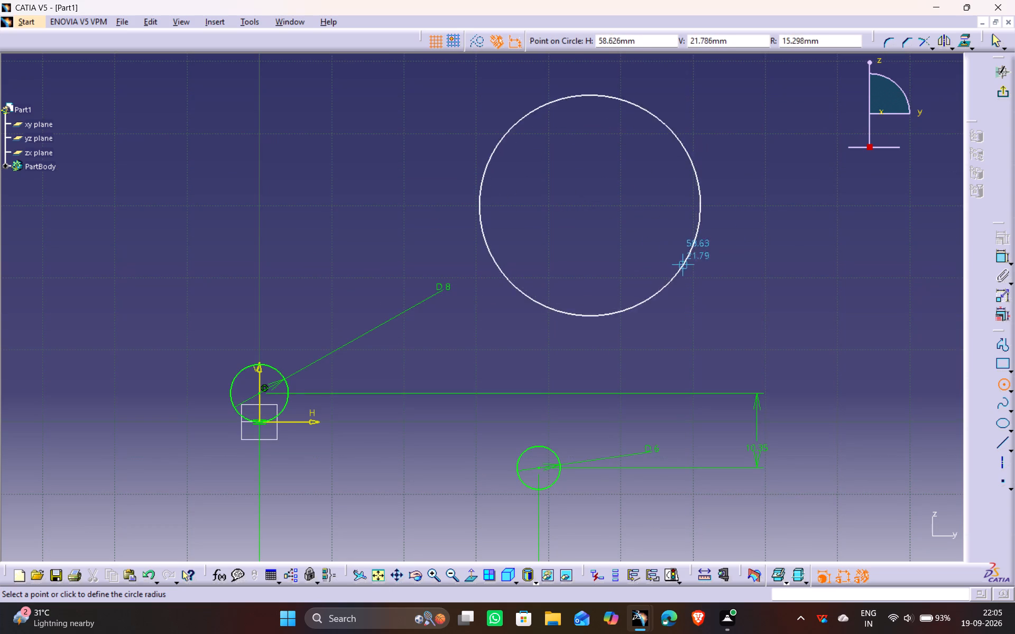
{"action": "left_click", "coordinate": [693, 281]}
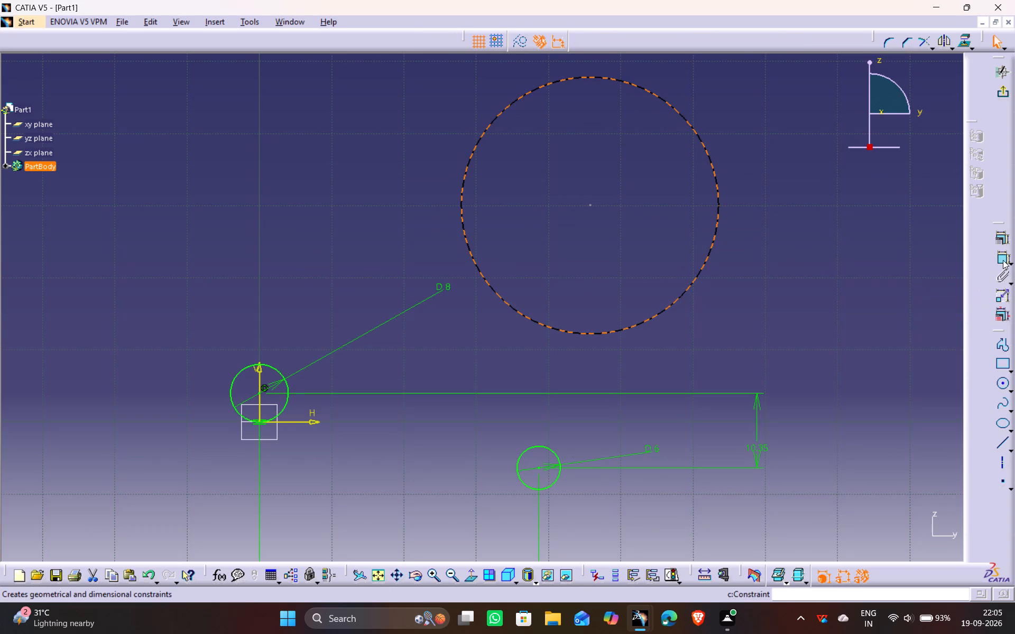
Dimension the large circle as a radius instead of a diameter and set it to 65 mm.
{"action": "left_click", "coordinate": [1003, 260]}
{"action": "left_click", "coordinate": [818, 259]}
{"action": "double_click", "coordinate": [820, 254]}
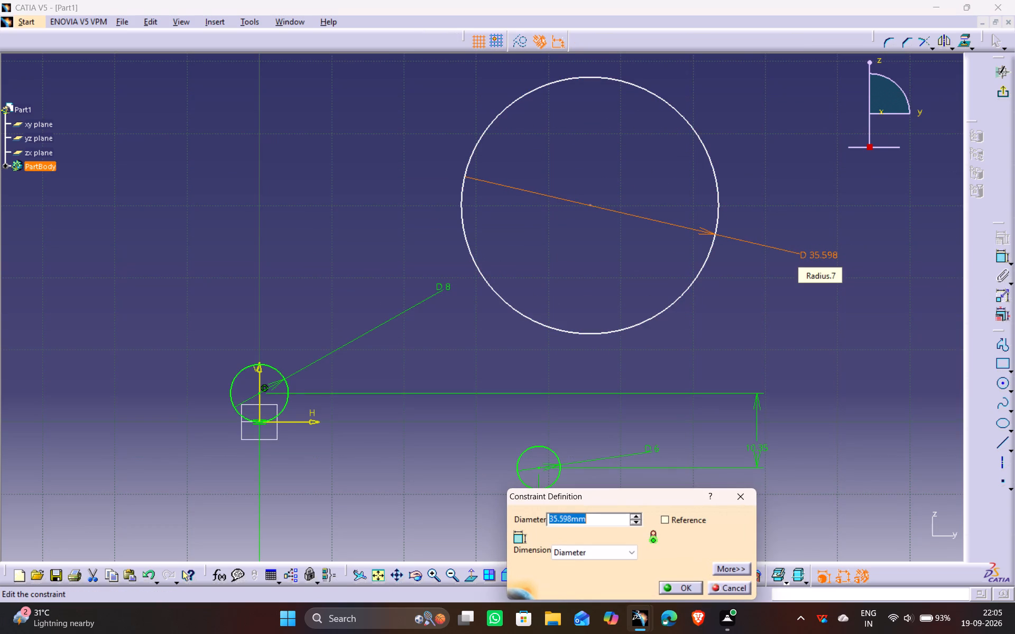
{"action": "type", "text": "65"}
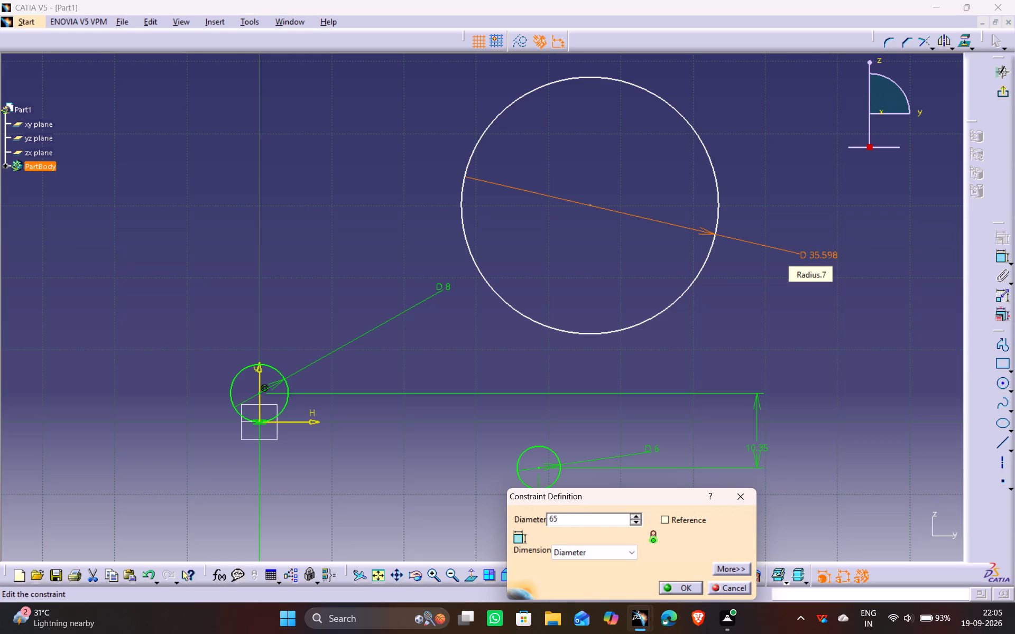
{"action": "left_click", "coordinate": [611, 559]}
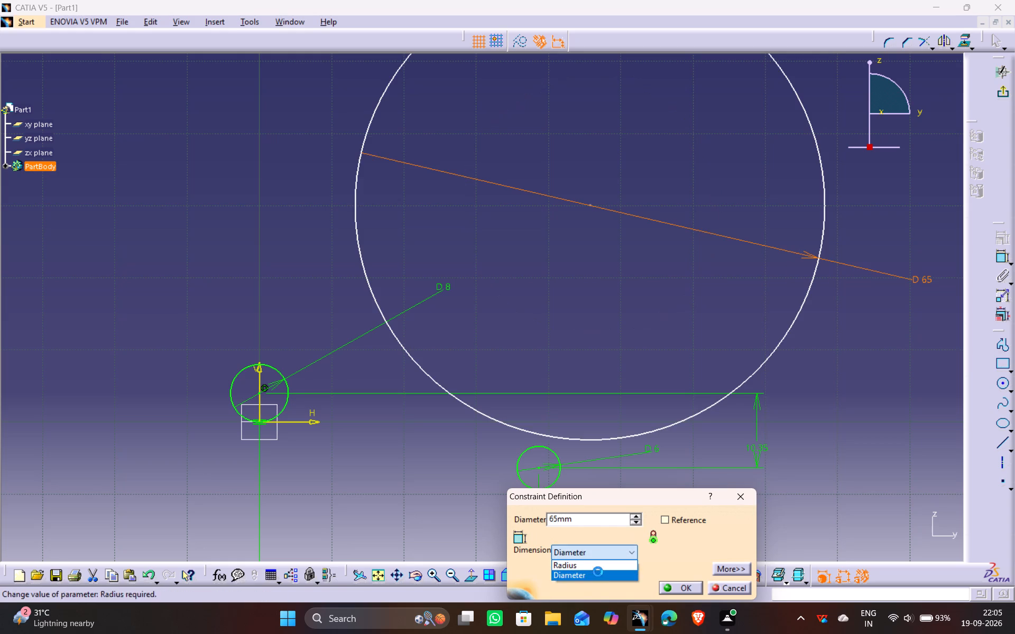
{"action": "left_click", "coordinate": [595, 566]}
{"action": "left_click_drag", "start_coordinate": [592, 518], "coordinate": [437, 509]}
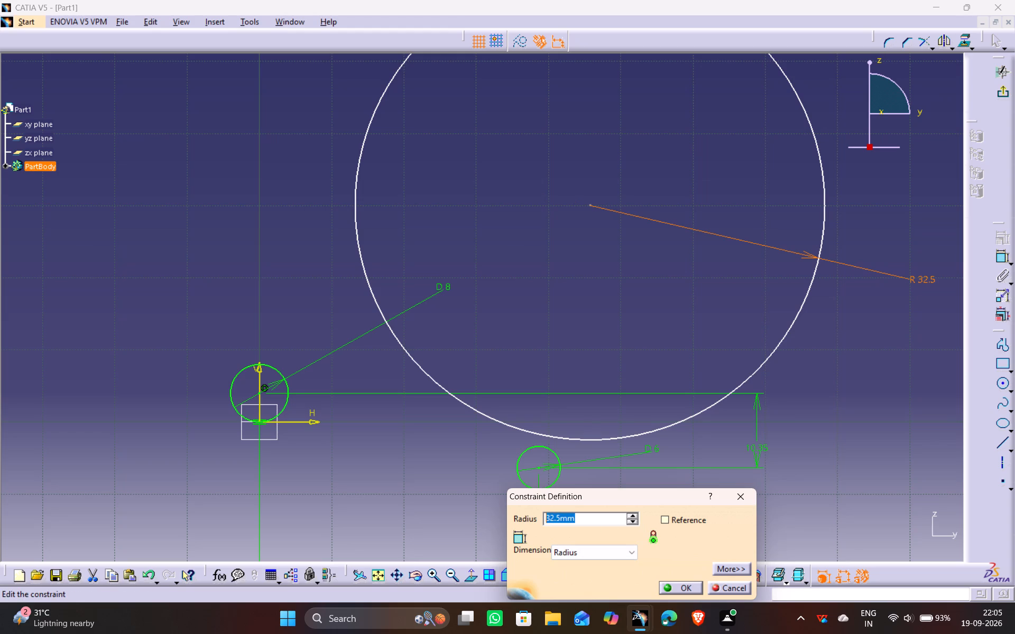
{"action": "type", "text": "65"}
{"action": "key", "text": "Return"}
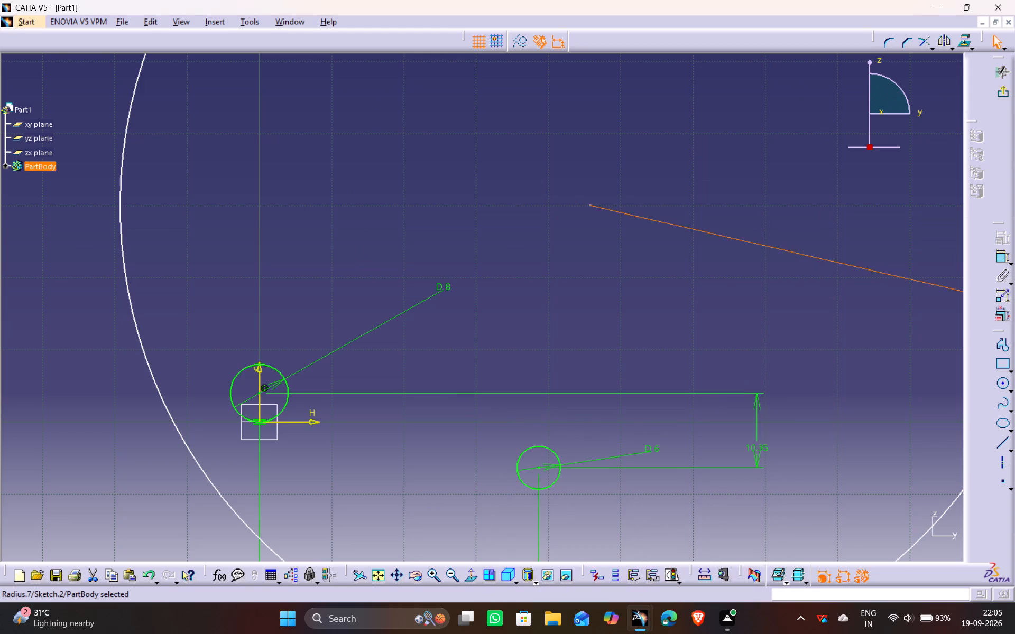
Move the 65 mm radius circle downward so its upper arc passes just above the 8 mm circle and near the 6 mm circle.
{"action": "middle_click", "coordinate": [575, 290]}
{"action": "middle_click_drag", "start_coordinate": [511, 257], "coordinate": [513, 290], "text": "ctrl"}
{"action": "middle_click_drag", "start_coordinate": [573, 229], "coordinate": [561, 240]}
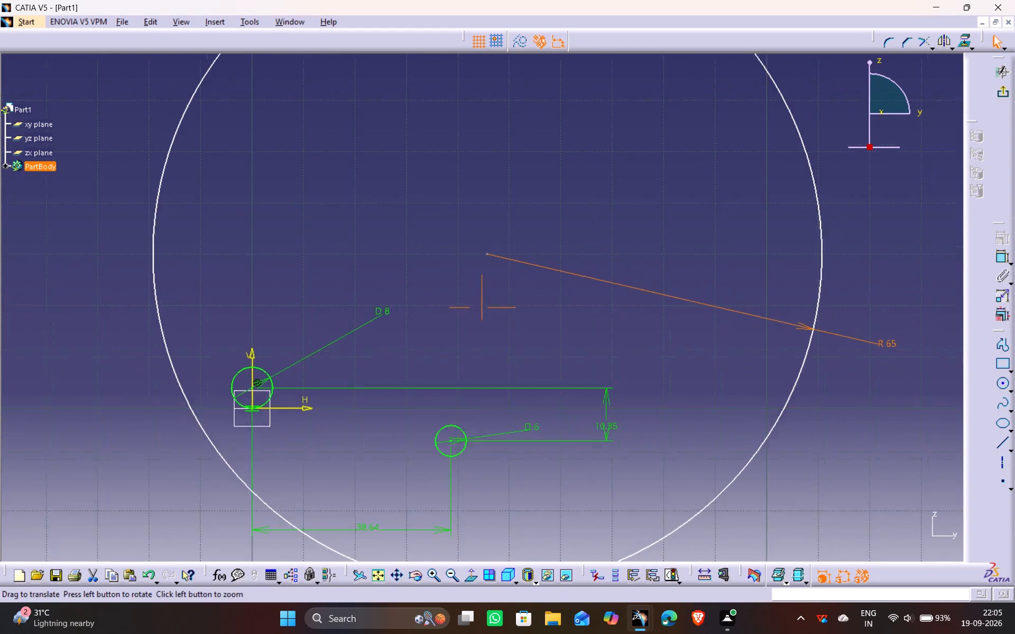
{"action": "middle_click_drag", "start_coordinate": [561, 240], "coordinate": [506, 308]}
{"action": "middle_click_drag", "start_coordinate": [526, 283], "coordinate": [556, 267]}
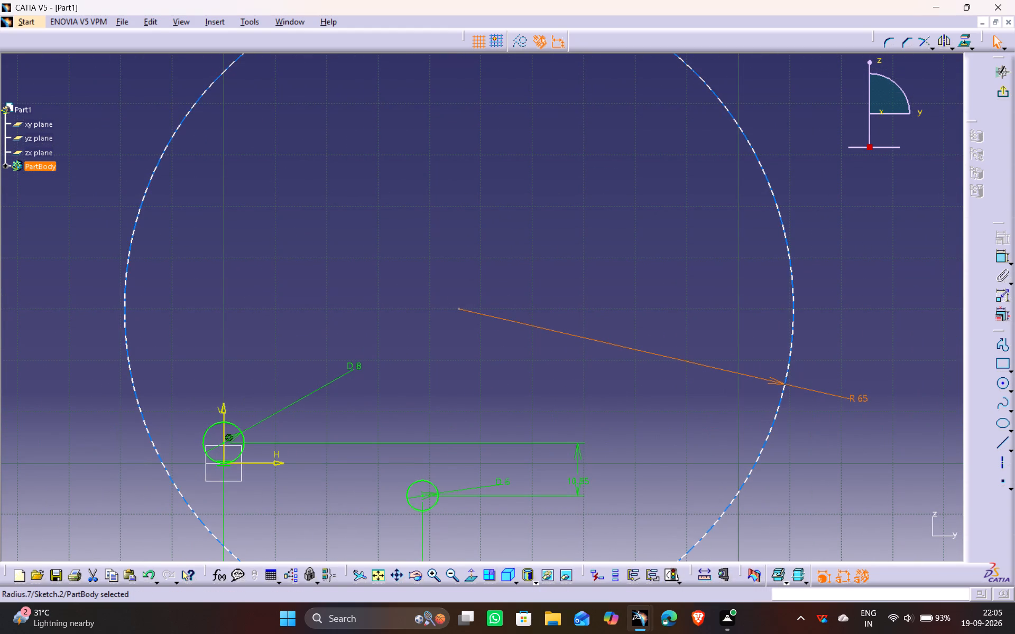
{"action": "left_click", "coordinate": [785, 227]}
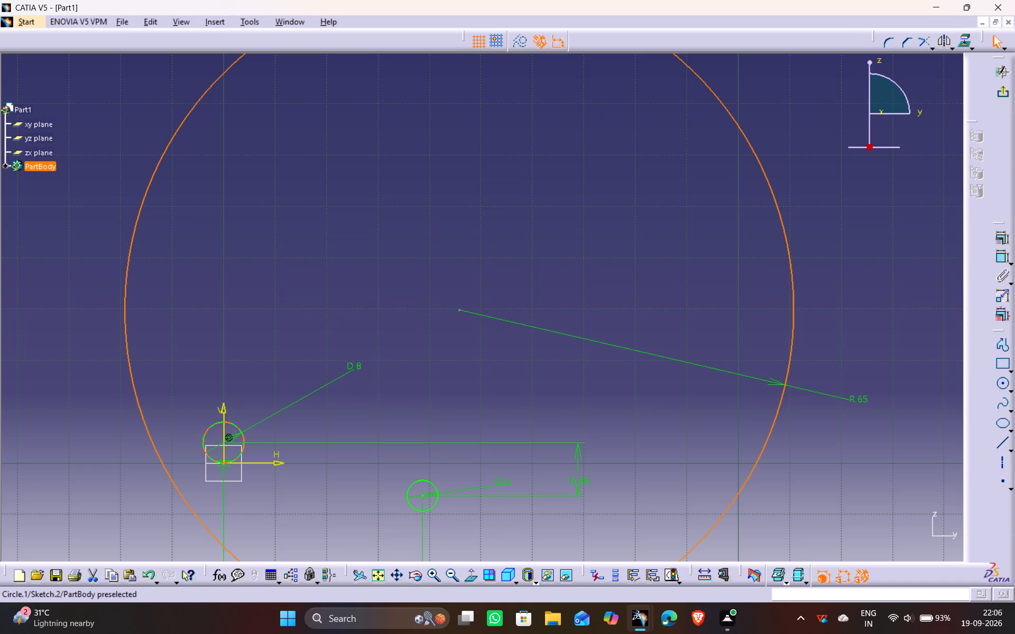
{"action": "left_click", "coordinate": [237, 427], "text": "ctrl"}
{"action": "middle_click_drag", "start_coordinate": [633, 282], "coordinate": [633, 266]}
{"action": "middle_click_drag", "start_coordinate": [298, 269], "coordinate": [316, 303], "text": "ctrl"}
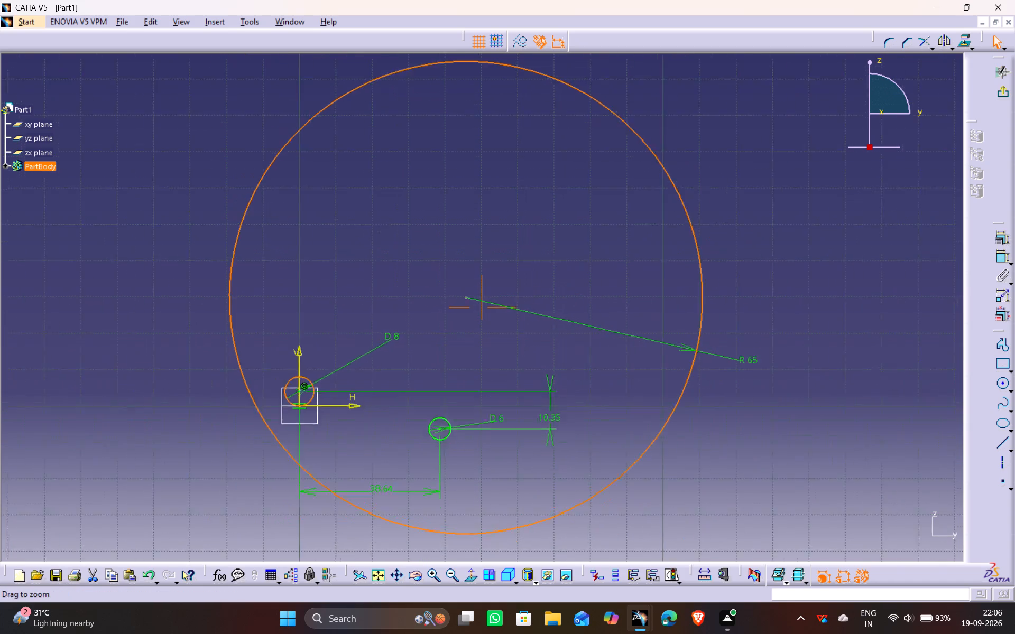
{"action": "middle_click_drag", "start_coordinate": [316, 303], "coordinate": [319, 309], "text": "ctrl"}
{"action": "left_click", "coordinate": [353, 284]}
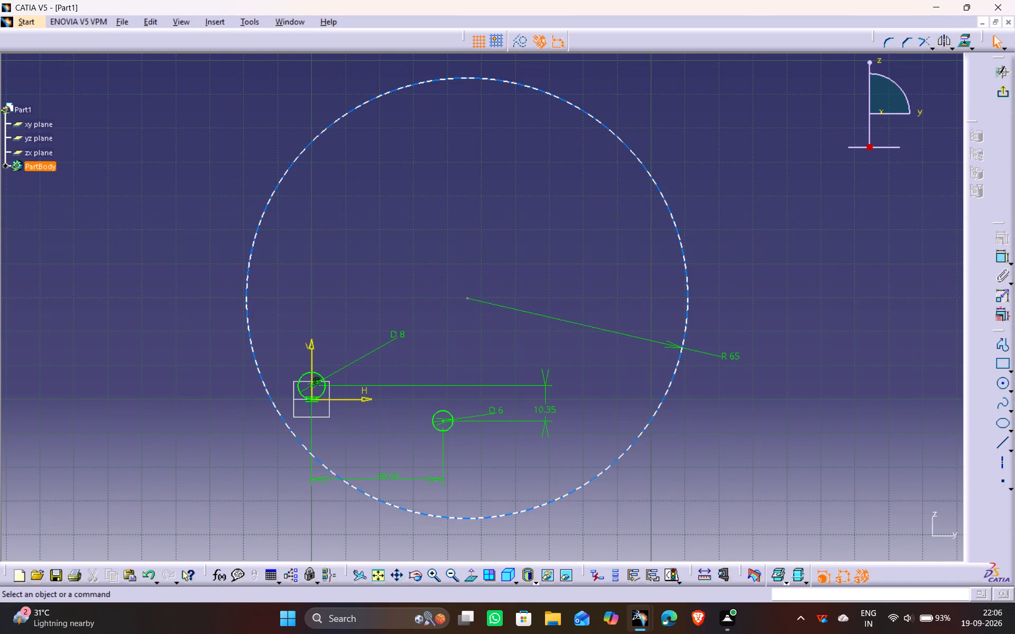
{"action": "left_click_drag", "start_coordinate": [559, 98], "coordinate": [383, 365]}
Constrain the 65 mm radius circle tangent to the 8 mm circle.
{"action": "middle_click_drag", "start_coordinate": [464, 314], "coordinate": [576, 247]}
{"action": "middle_click_drag", "start_coordinate": [475, 419], "coordinate": [462, 357], "text": "ctrl"}
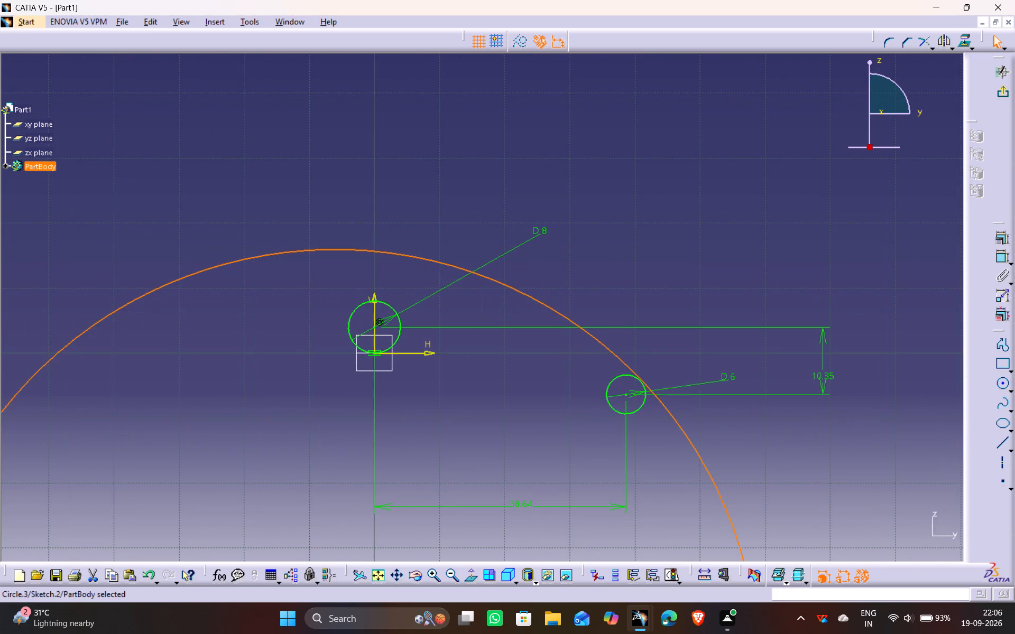
{"action": "middle_click_drag", "start_coordinate": [450, 344], "coordinate": [447, 315]}
{"action": "middle_click_drag", "start_coordinate": [445, 407], "coordinate": [442, 360], "text": "ctrl"}
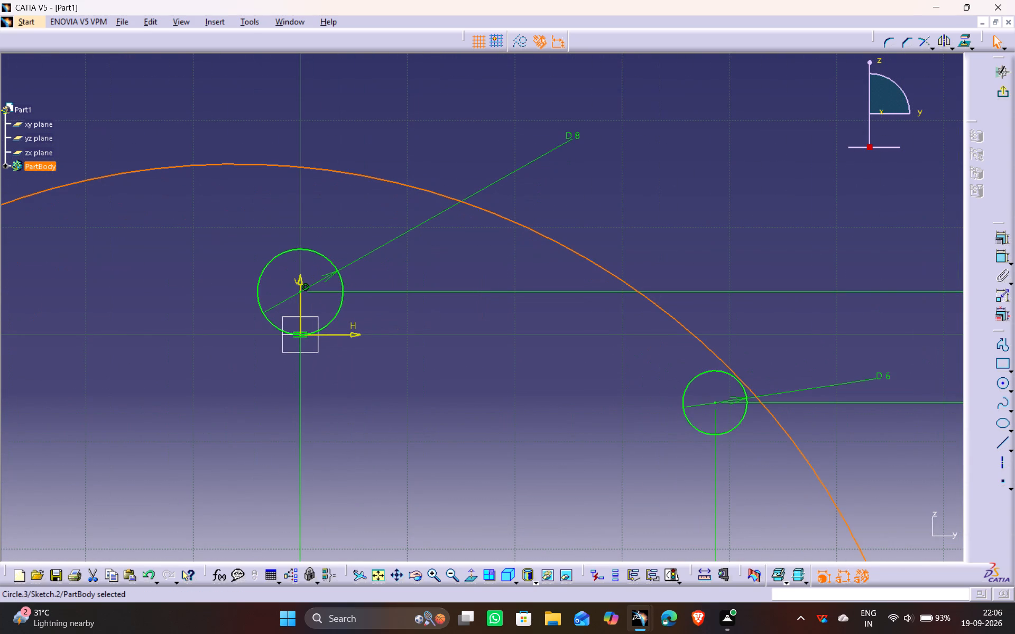
{"action": "left_click", "coordinate": [301, 248], "text": "ctrl"}
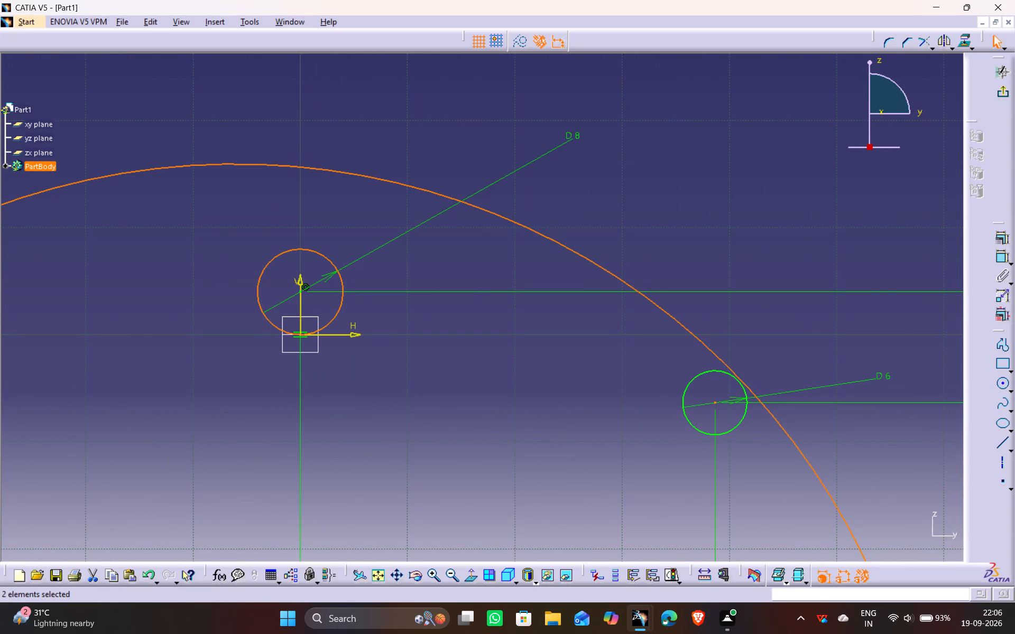
{"action": "left_click", "coordinate": [1005, 238]}
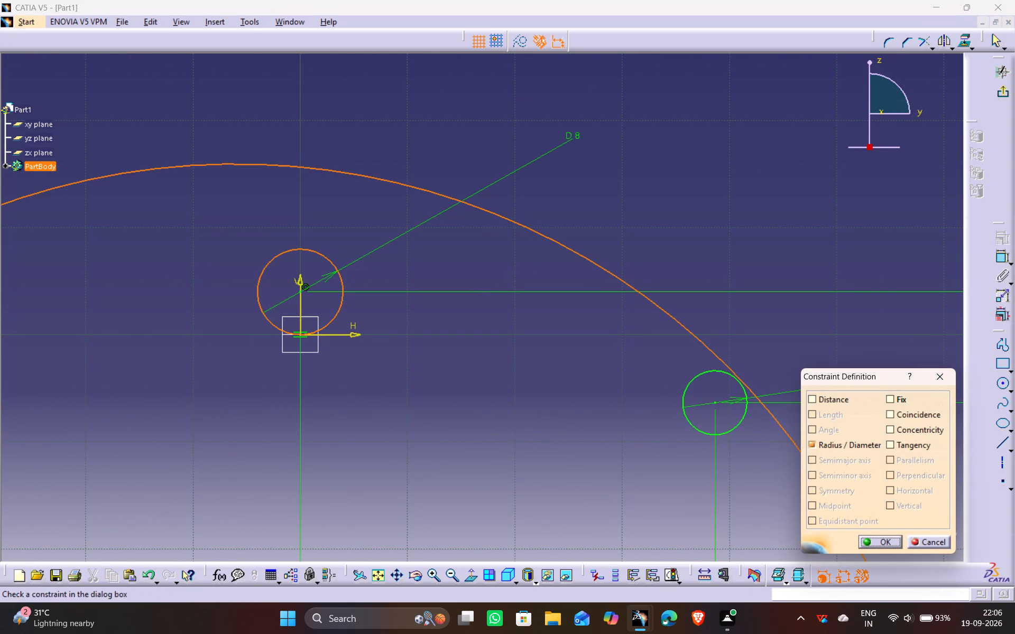
{"action": "left_click", "coordinate": [912, 448]}
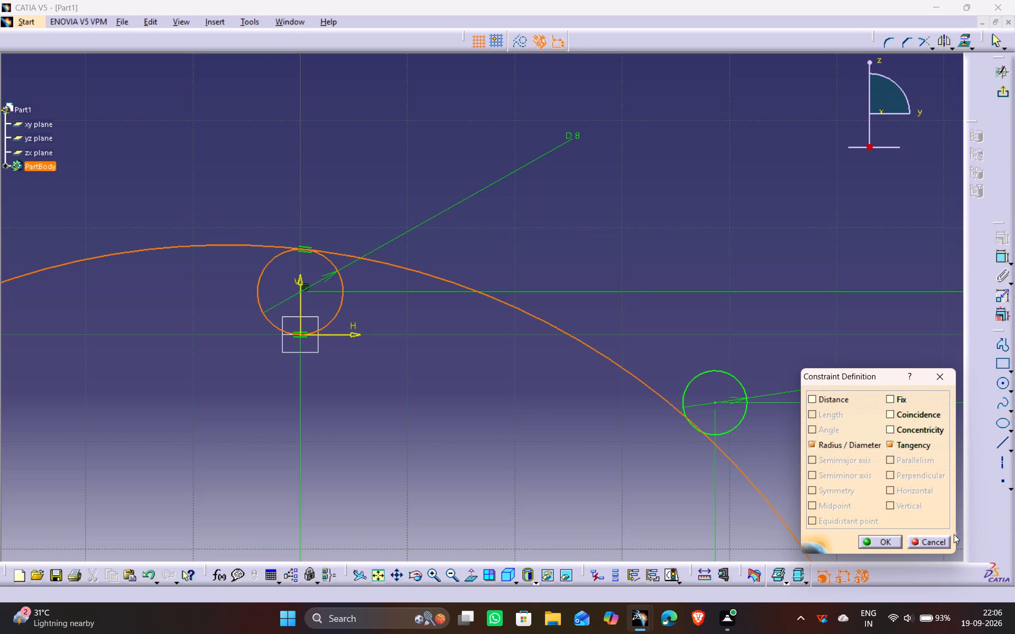
{"action": "left_click", "coordinate": [884, 542]}
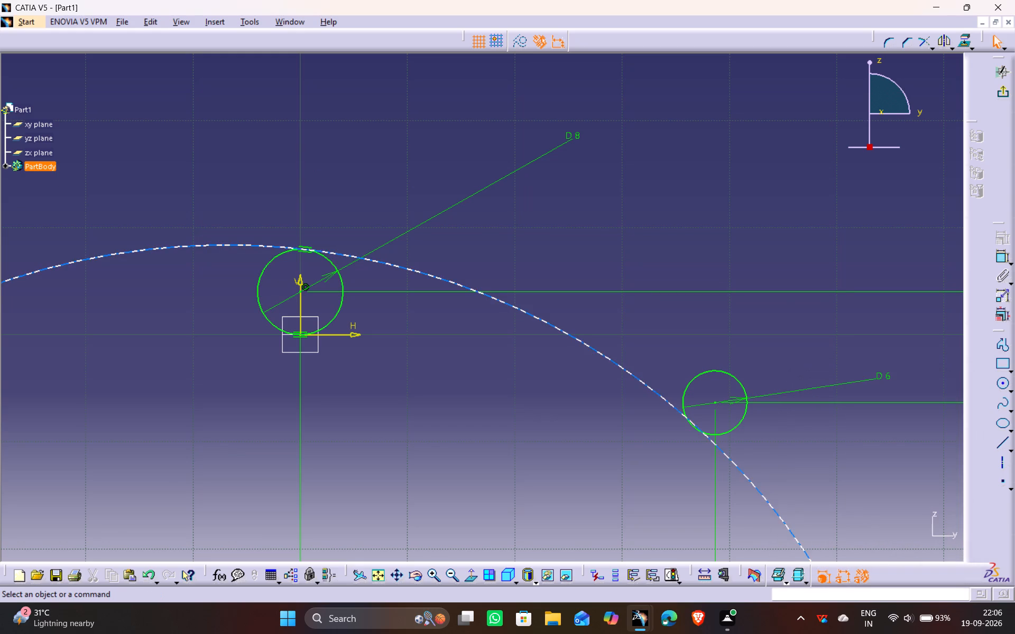
Constrain the 65 mm radius circle tangent to the 6 mm circle.
{"action": "left_click", "coordinate": [765, 499], "text": "ctrl"}
{"action": "left_click", "coordinate": [741, 383], "text": "ctrl"}
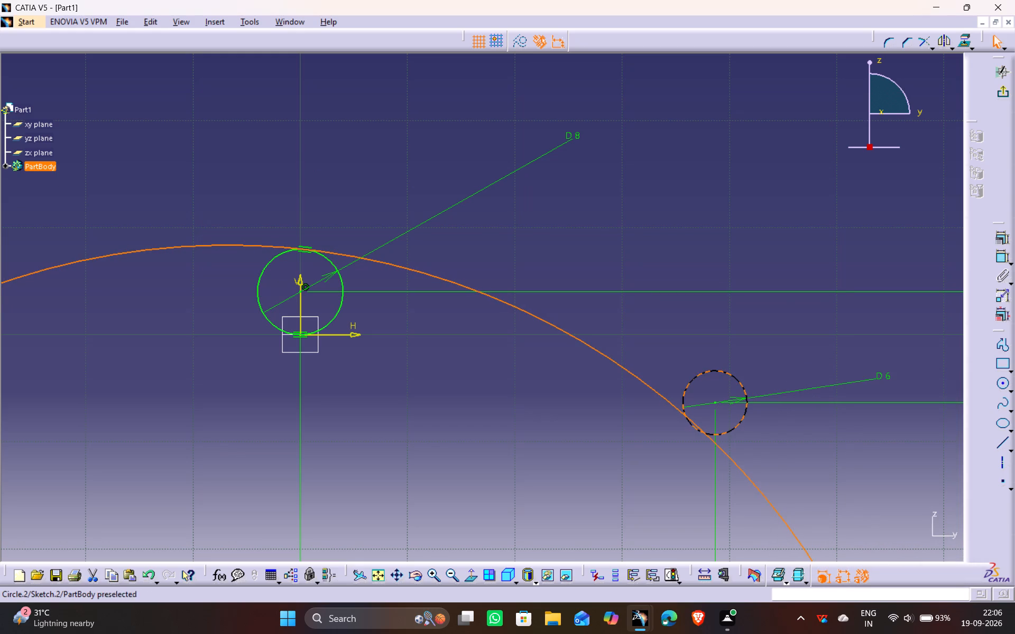
{"action": "left_click", "coordinate": [1008, 239]}
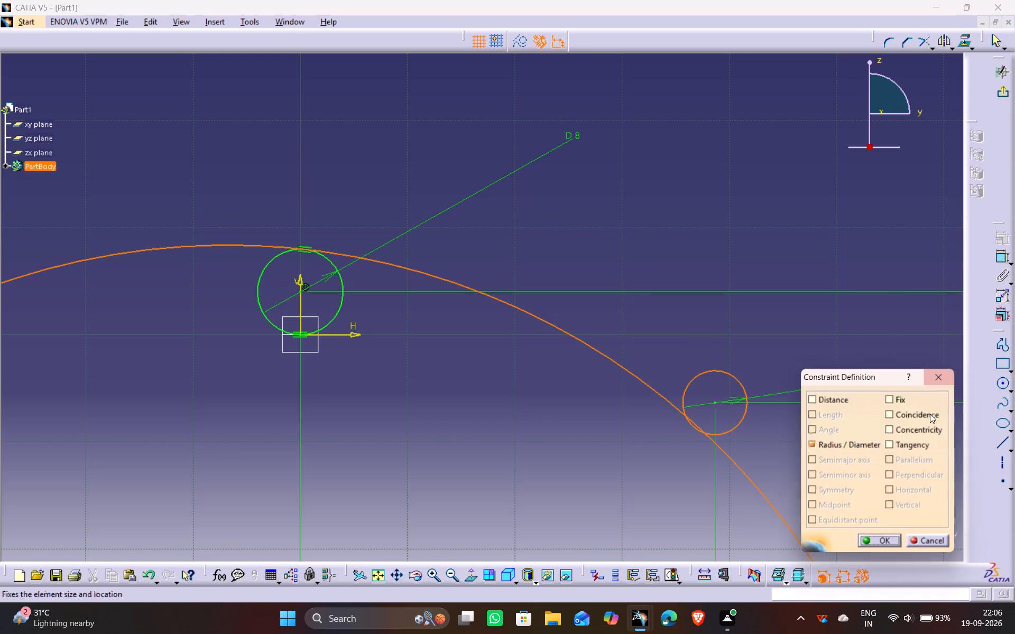
{"action": "left_click", "coordinate": [915, 444]}
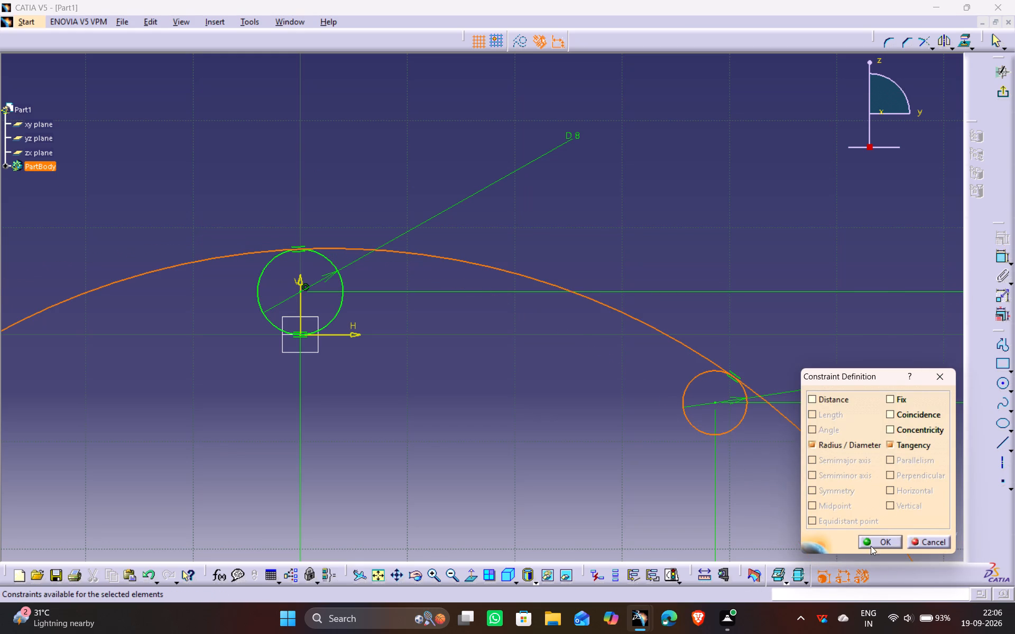
{"action": "left_click", "coordinate": [878, 540]}
{"action": "left_click", "coordinate": [668, 231]}
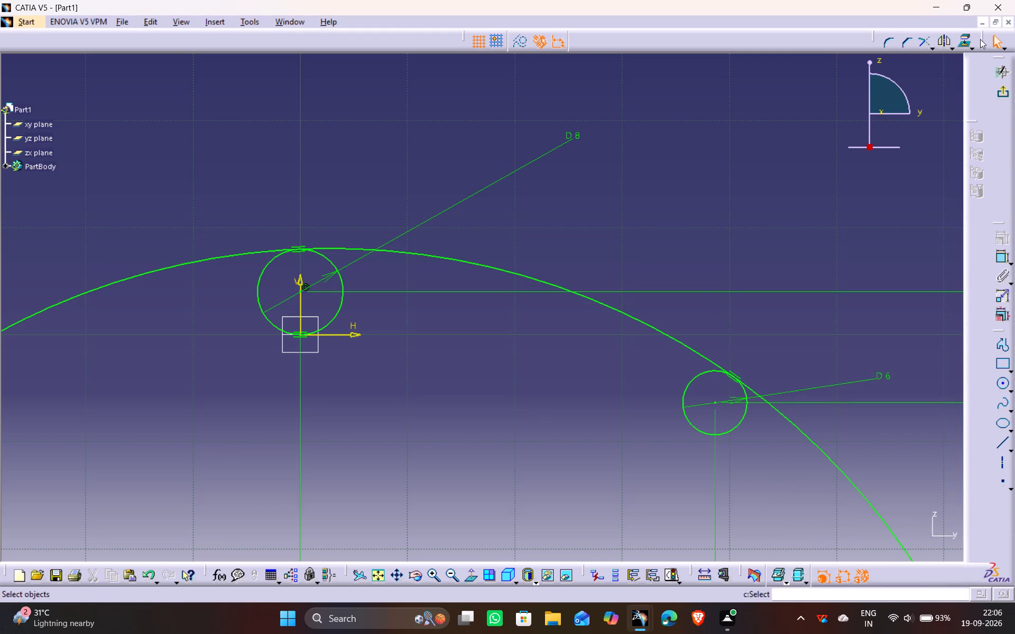
Quick Trim the 65 mm radius circle, keeping only the upper arc between its tangent points on the 8 mm and 6 mm circles.
{"action": "left_click", "coordinate": [928, 47]}
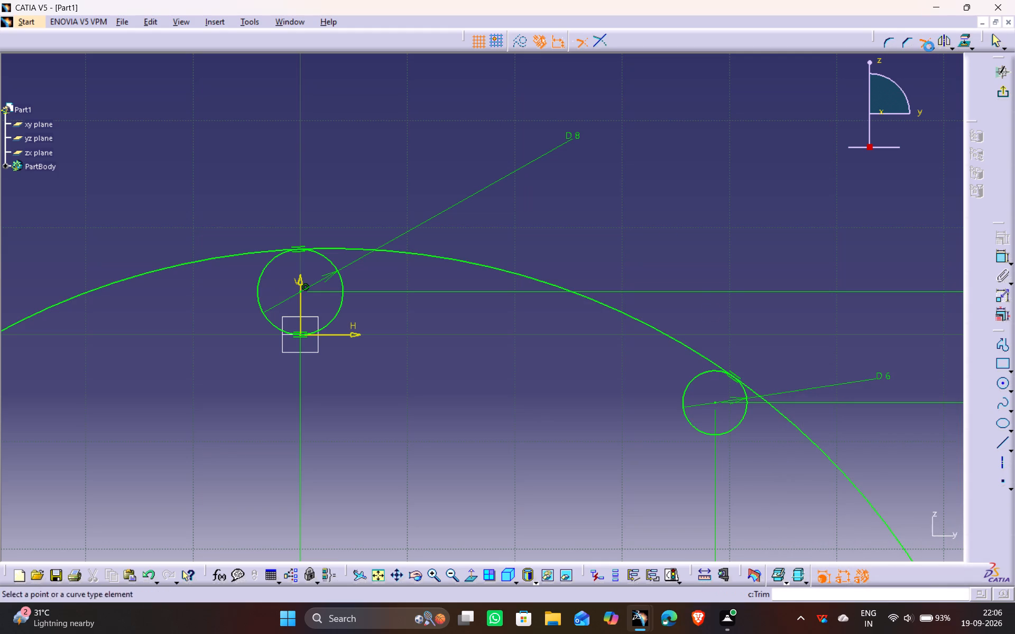
{"action": "left_click", "coordinate": [931, 49]}
{"action": "left_click", "coordinate": [941, 105]}
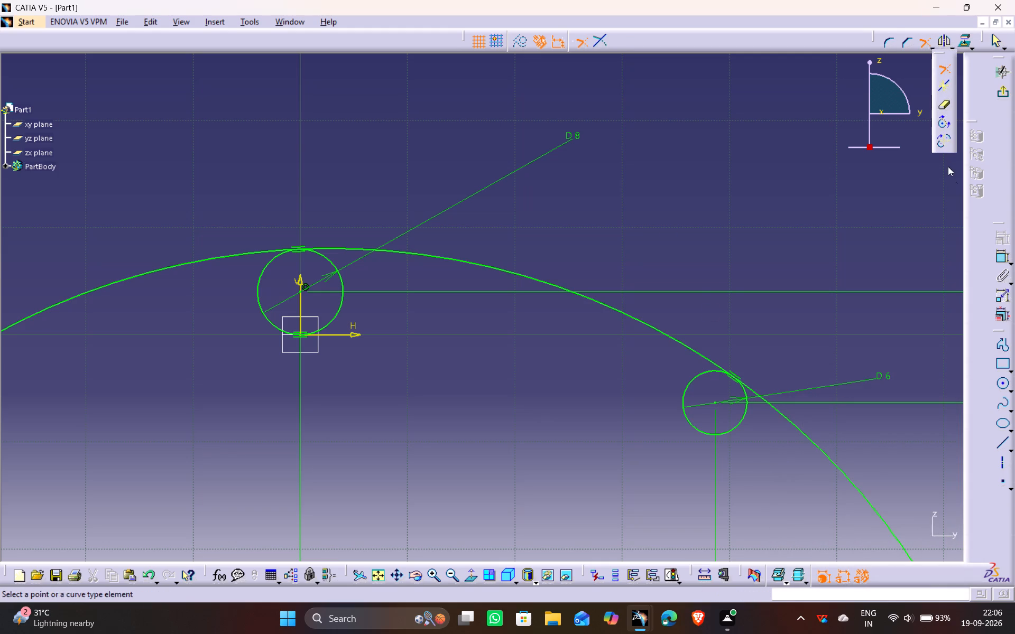
{"action": "left_click", "coordinate": [828, 456]}
{"action": "left_click", "coordinate": [586, 147]}
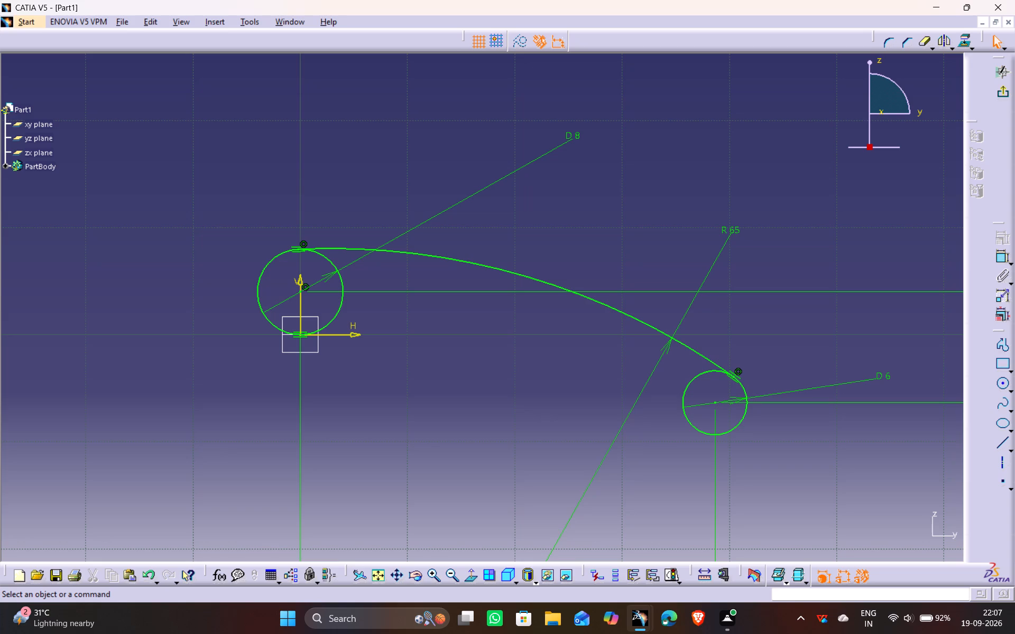
Sketch a horizontal line from the origin along the H axis, ending a little over halfway towards the 6 mm circle.
{"action": "middle_click_drag", "start_coordinate": [470, 405], "coordinate": [466, 372]}
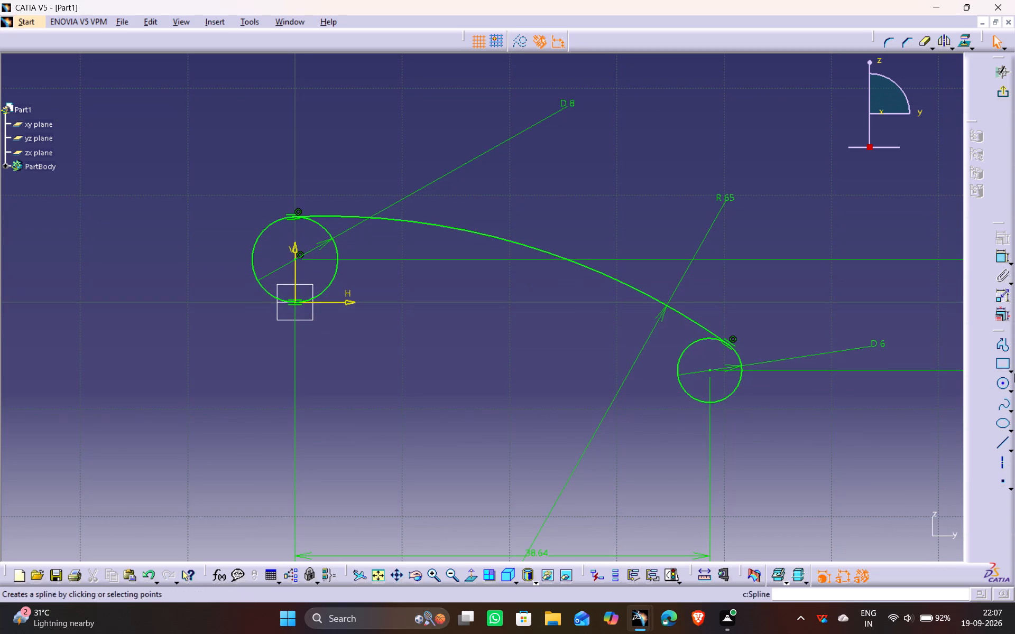
{"action": "left_click", "coordinate": [1003, 443]}
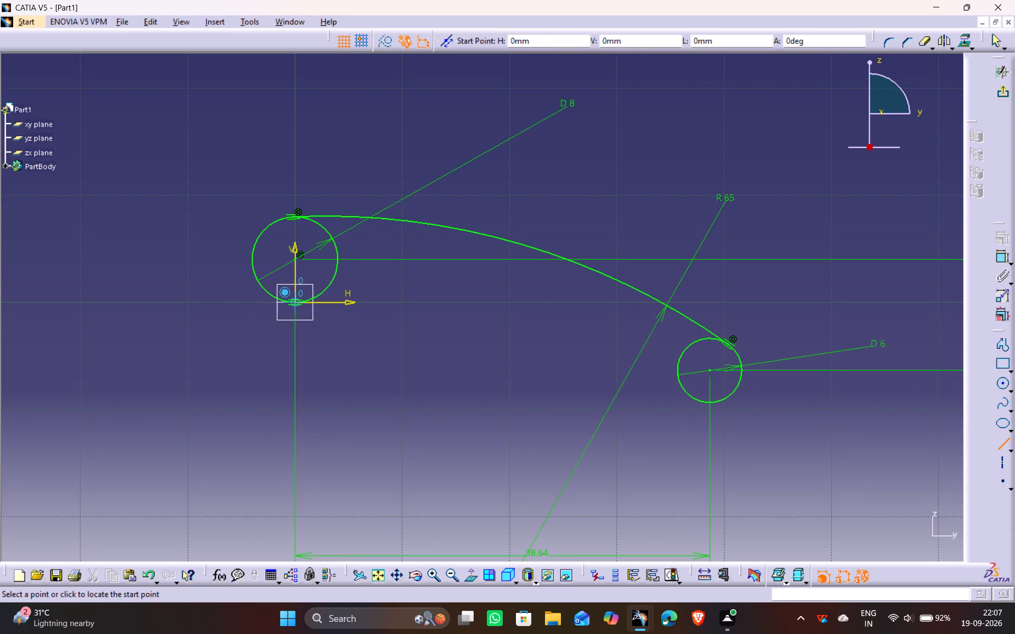
{"action": "left_click", "coordinate": [296, 302]}
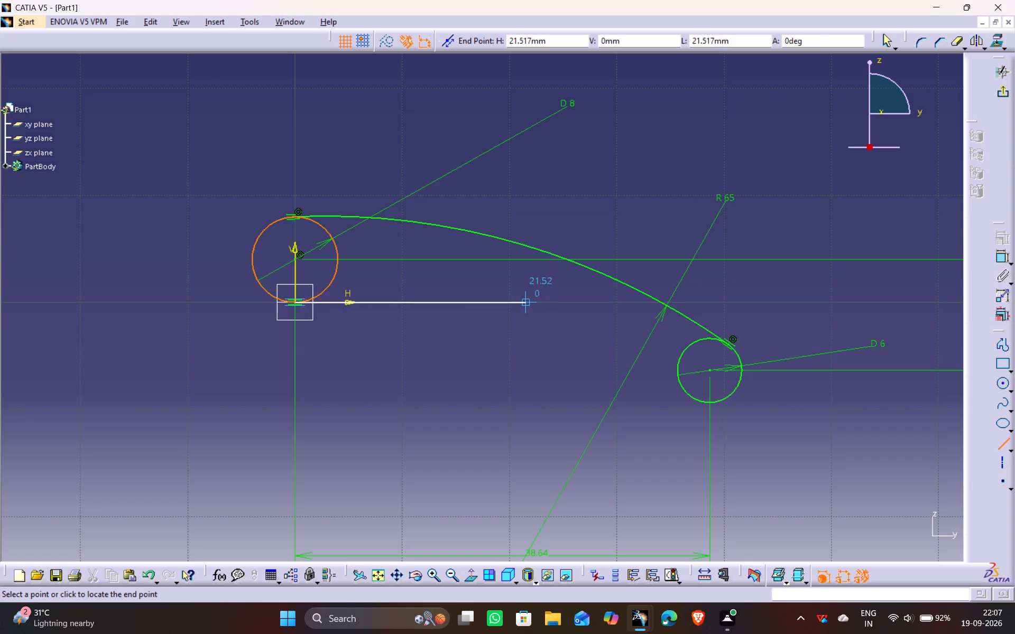
{"action": "left_click", "coordinate": [553, 302]}
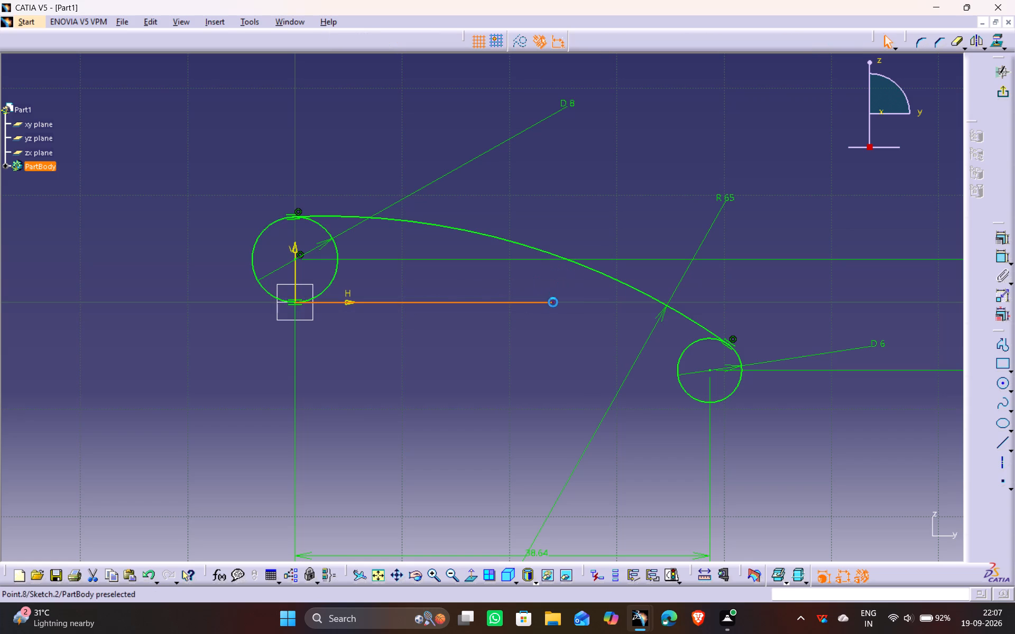
Sketch a line about 17.5 mm long, tangent from the underside of the 6 mm circle, sloping up across the horizontal line's free end.
{"action": "left_click_drag", "start_coordinate": [999, 445], "coordinate": [994, 444]}
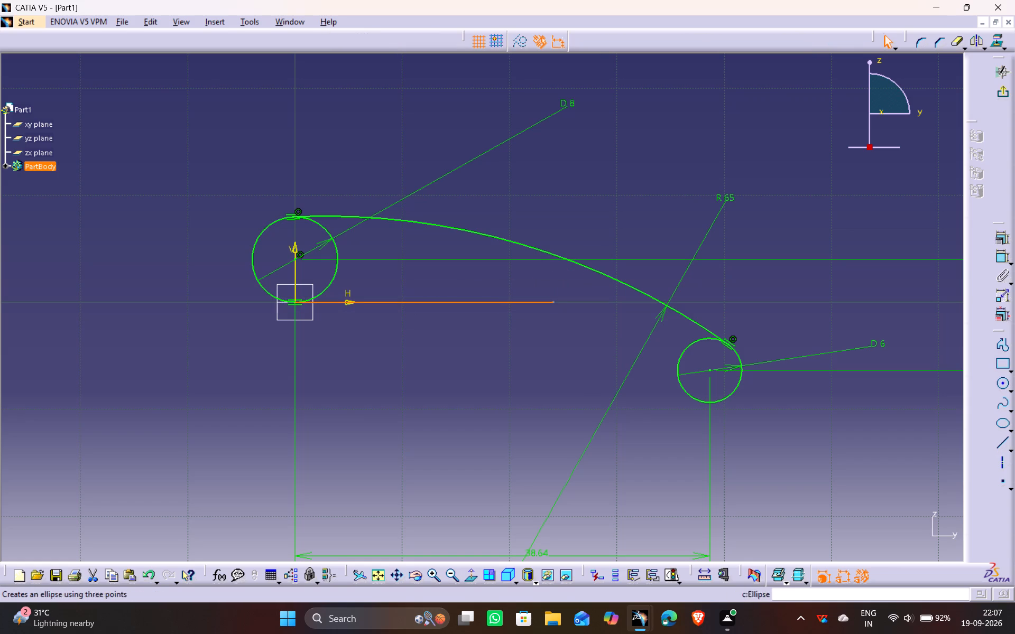
{"action": "left_click", "coordinate": [1003, 444]}
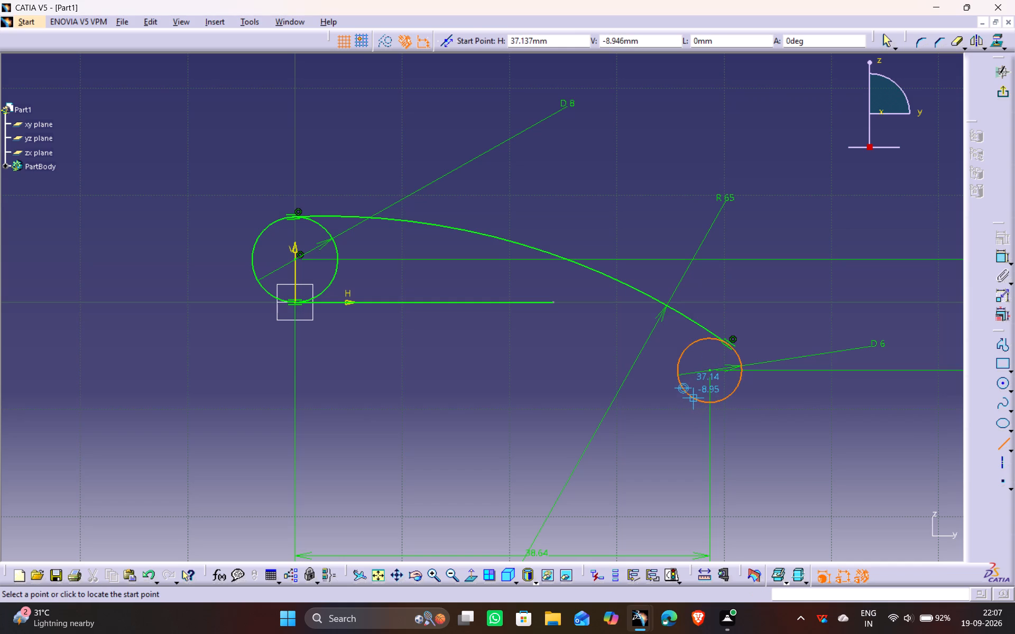
{"action": "left_click", "coordinate": [691, 396]}
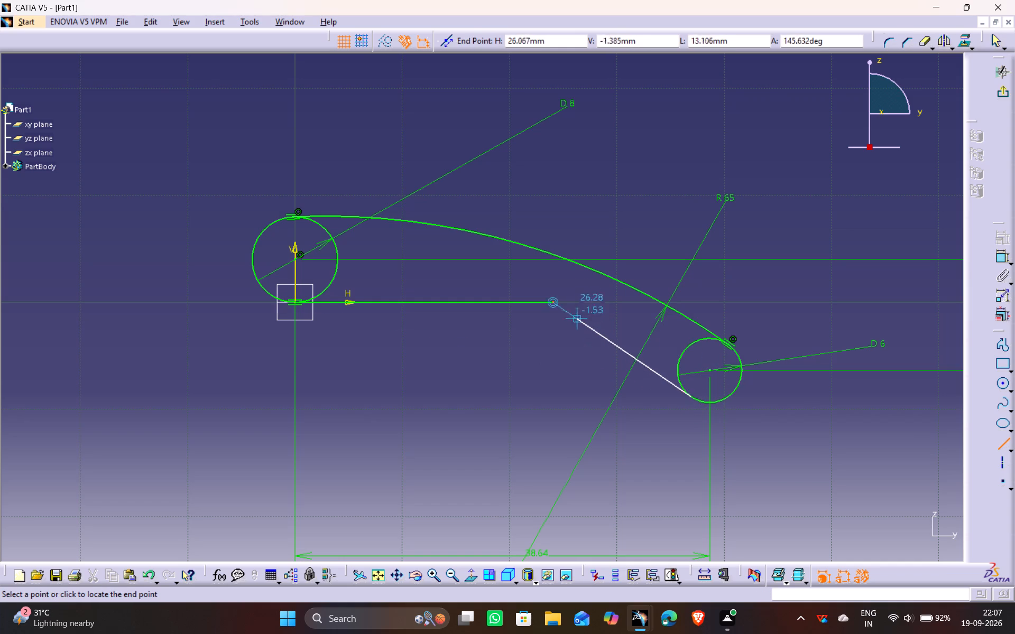
{"action": "left_click", "coordinate": [539, 285]}
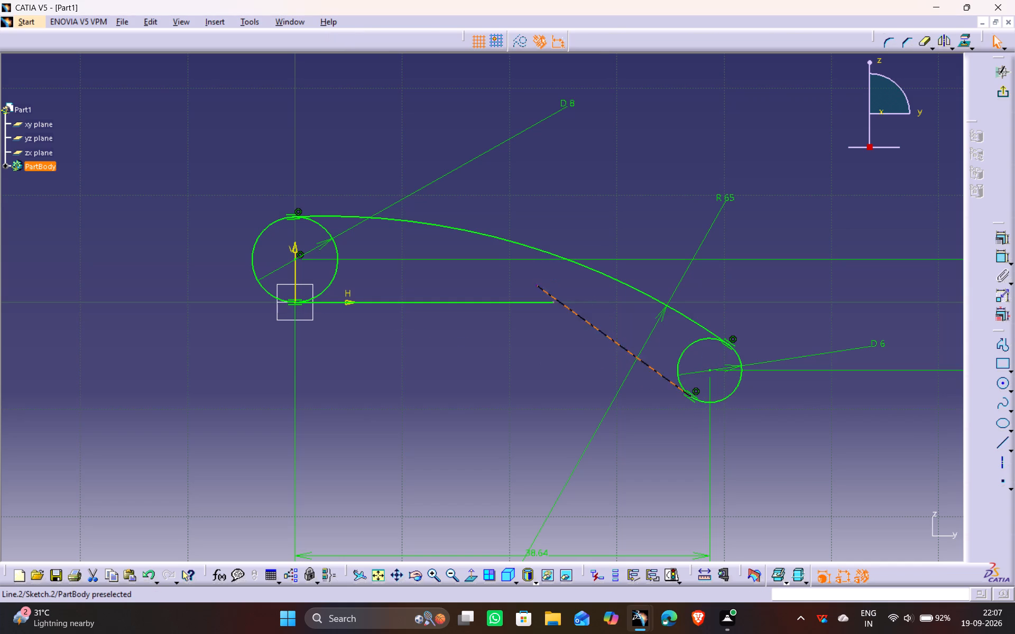
Extend the horizontal line along the H axis so its free end passes beyond the sloped line.
{"action": "middle_click_drag", "start_coordinate": [607, 357], "coordinate": [628, 342]}
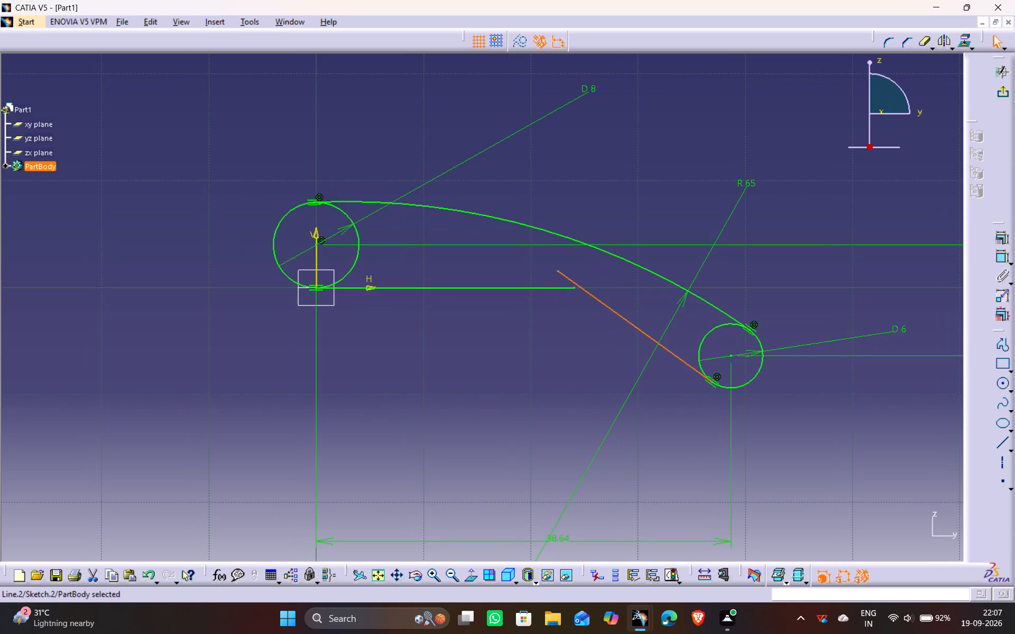
{"action": "left_click", "coordinate": [573, 287]}
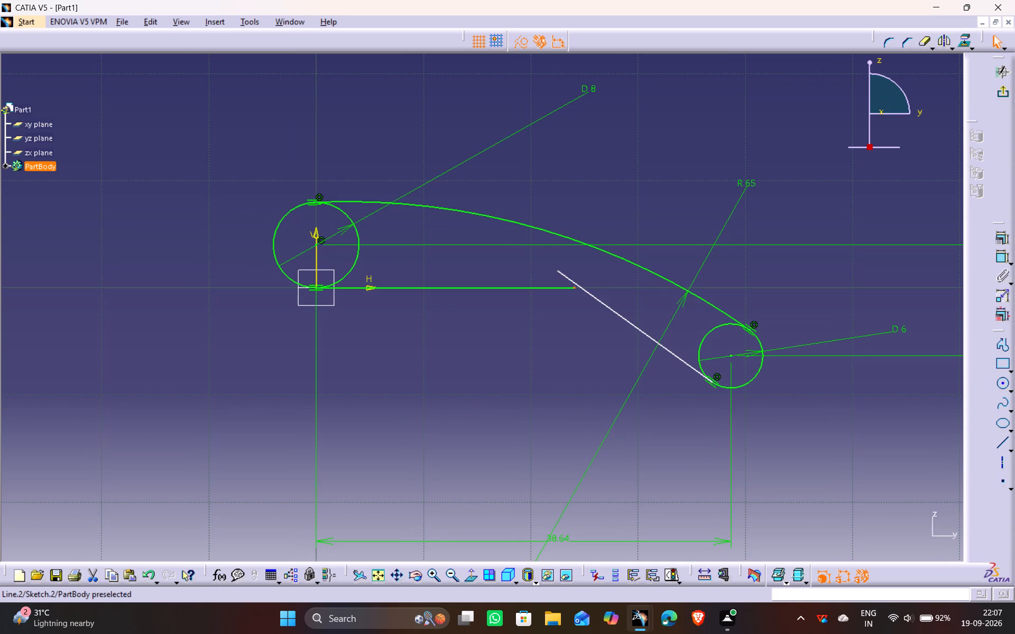
{"action": "left_click_drag", "start_coordinate": [576, 288], "coordinate": [620, 288]}
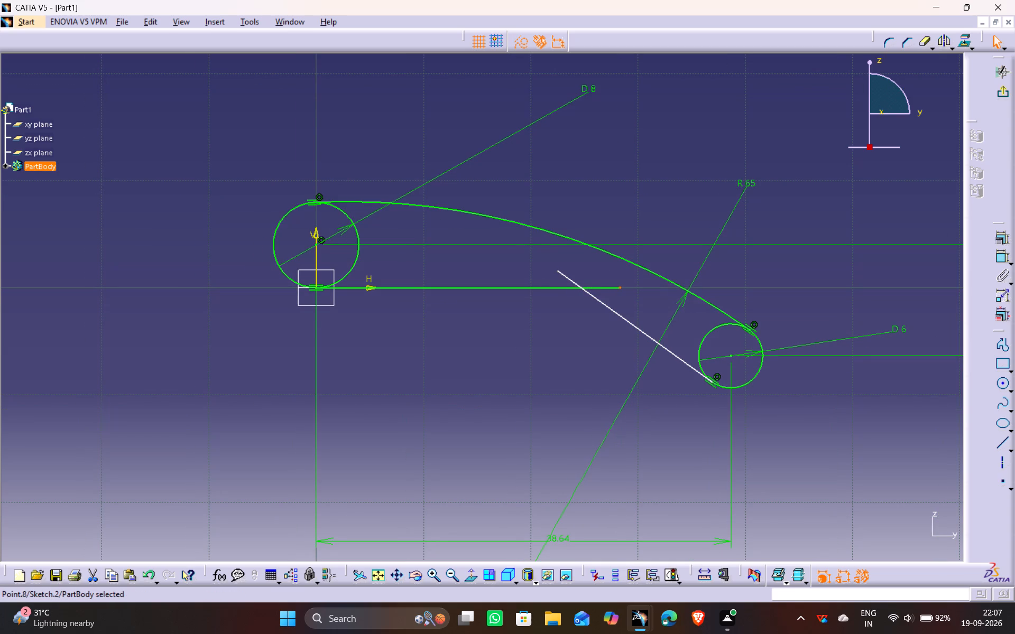
{"action": "left_click", "coordinate": [600, 327]}
Quick Trim the overhanging ends of the horizontal and sloped lines so they meet in a single corner.
{"action": "middle_click_drag", "start_coordinate": [628, 212], "coordinate": [636, 207]}
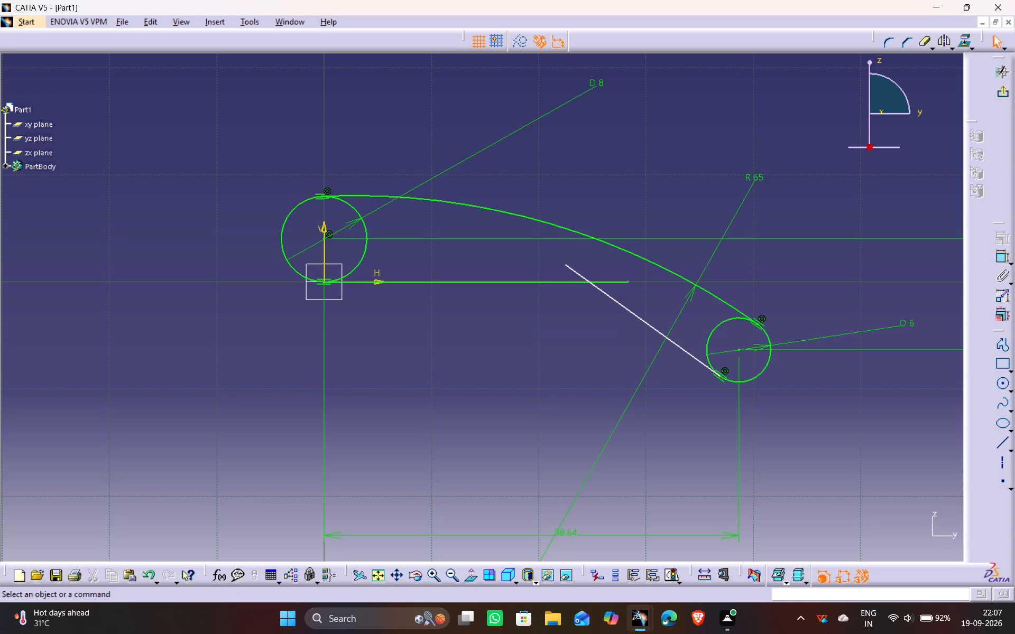
{"action": "left_click", "coordinate": [925, 44]}
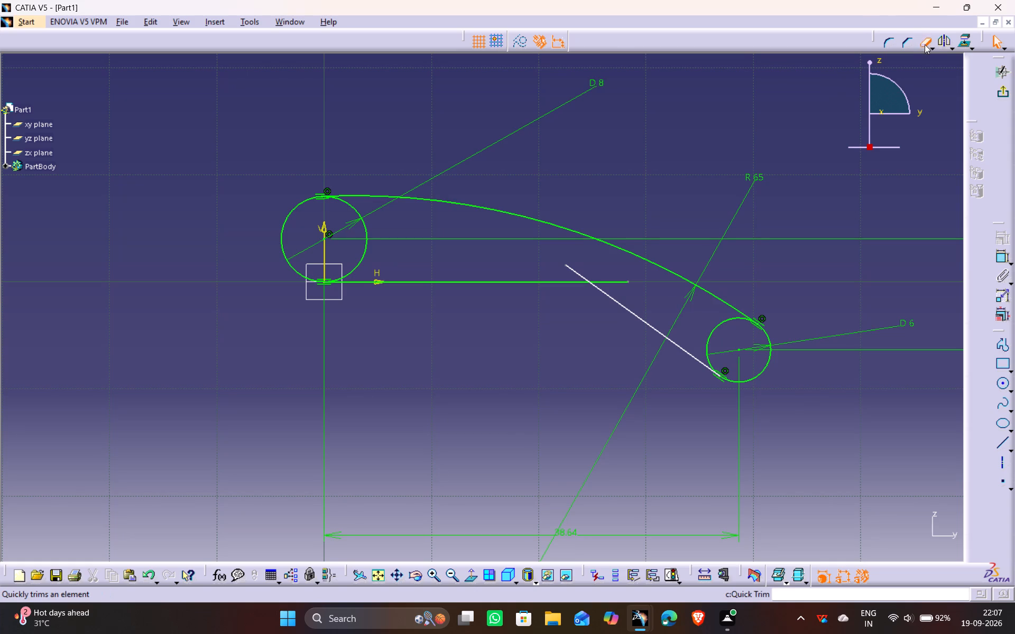
{"action": "left_click", "coordinate": [607, 281]}
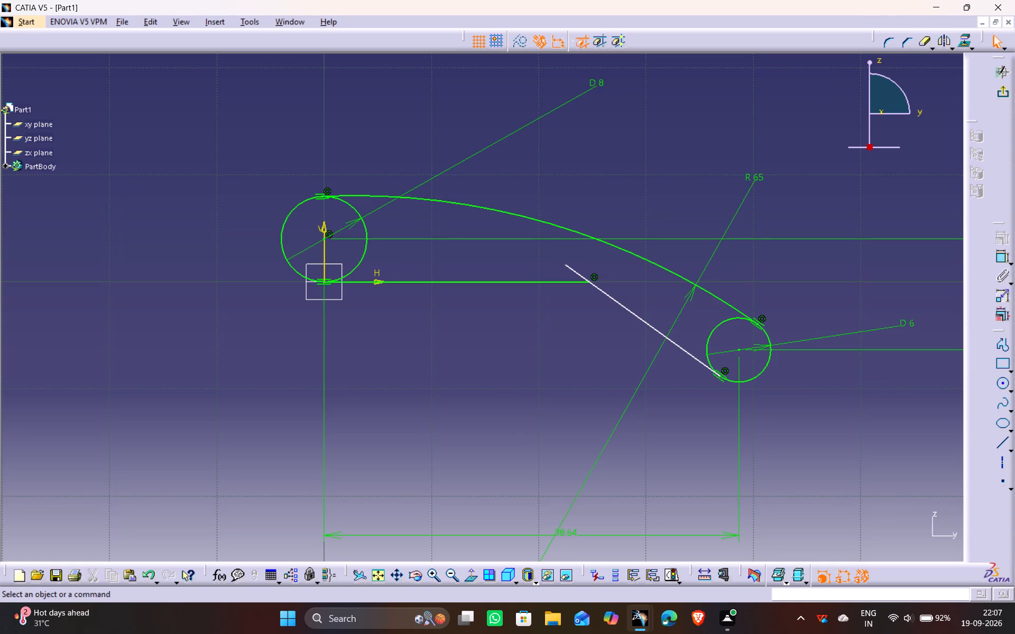
{"action": "left_click", "coordinate": [923, 41]}
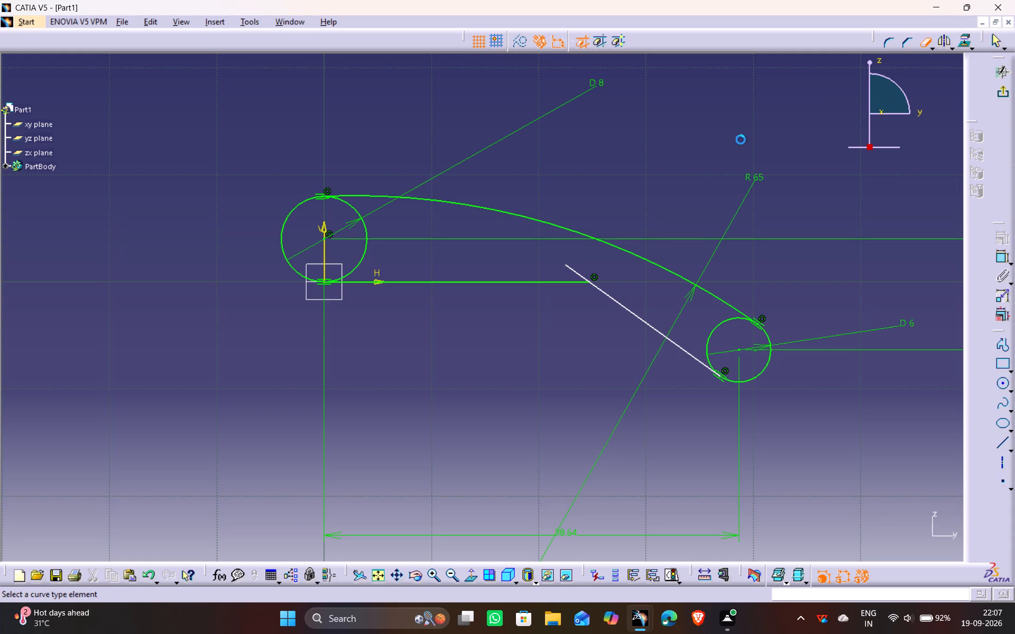
{"action": "left_click", "coordinate": [573, 273]}
{"action": "left_click", "coordinate": [667, 151]}
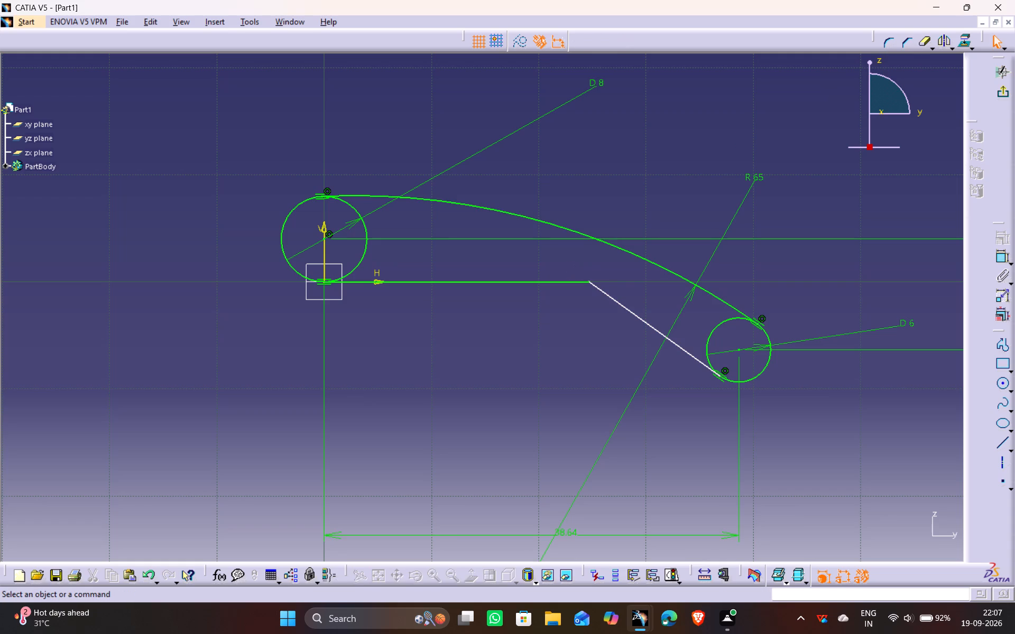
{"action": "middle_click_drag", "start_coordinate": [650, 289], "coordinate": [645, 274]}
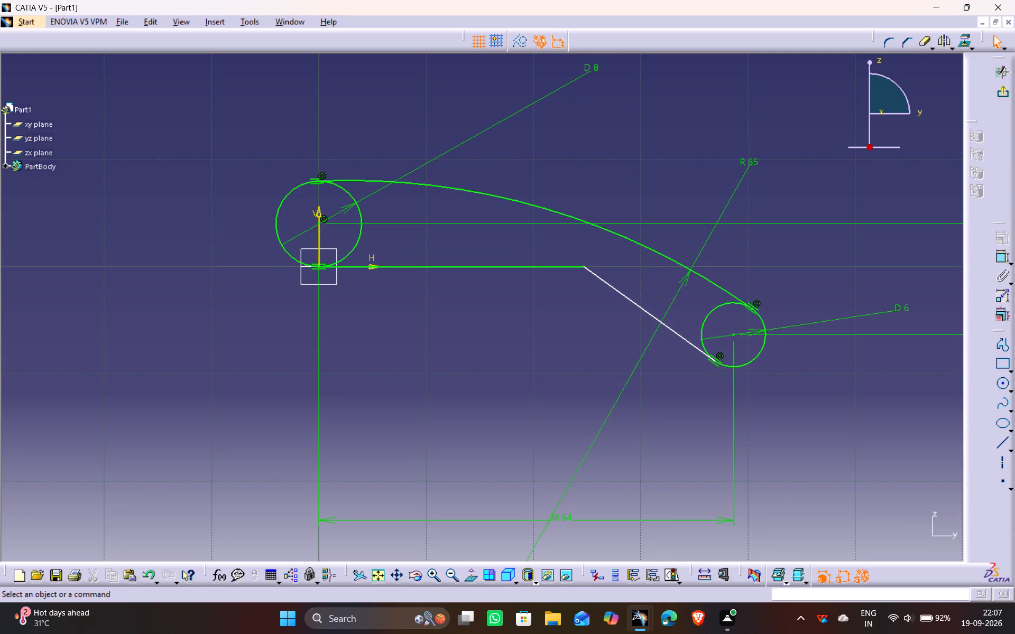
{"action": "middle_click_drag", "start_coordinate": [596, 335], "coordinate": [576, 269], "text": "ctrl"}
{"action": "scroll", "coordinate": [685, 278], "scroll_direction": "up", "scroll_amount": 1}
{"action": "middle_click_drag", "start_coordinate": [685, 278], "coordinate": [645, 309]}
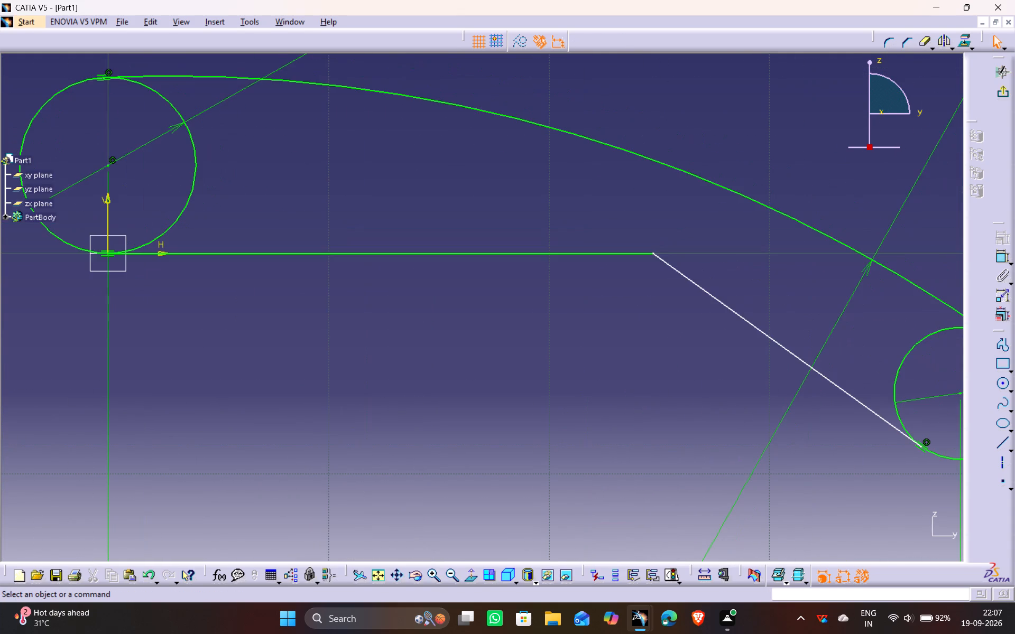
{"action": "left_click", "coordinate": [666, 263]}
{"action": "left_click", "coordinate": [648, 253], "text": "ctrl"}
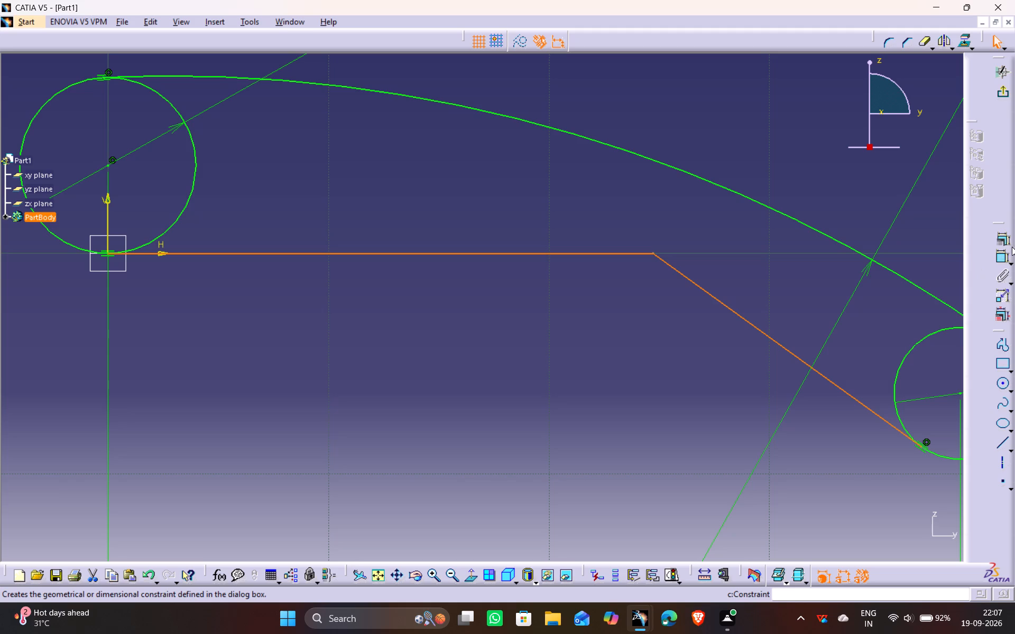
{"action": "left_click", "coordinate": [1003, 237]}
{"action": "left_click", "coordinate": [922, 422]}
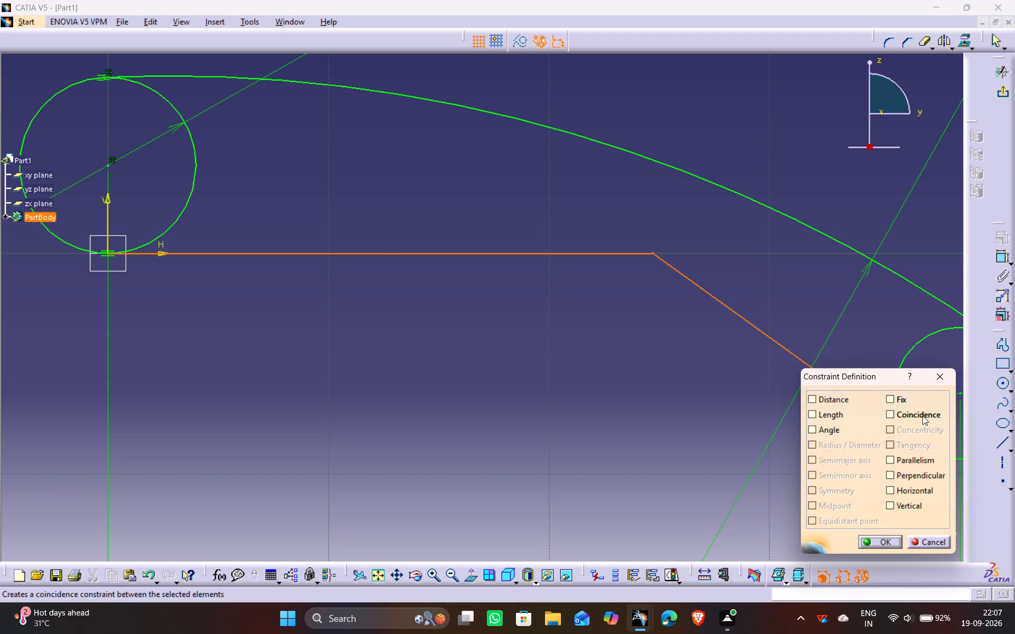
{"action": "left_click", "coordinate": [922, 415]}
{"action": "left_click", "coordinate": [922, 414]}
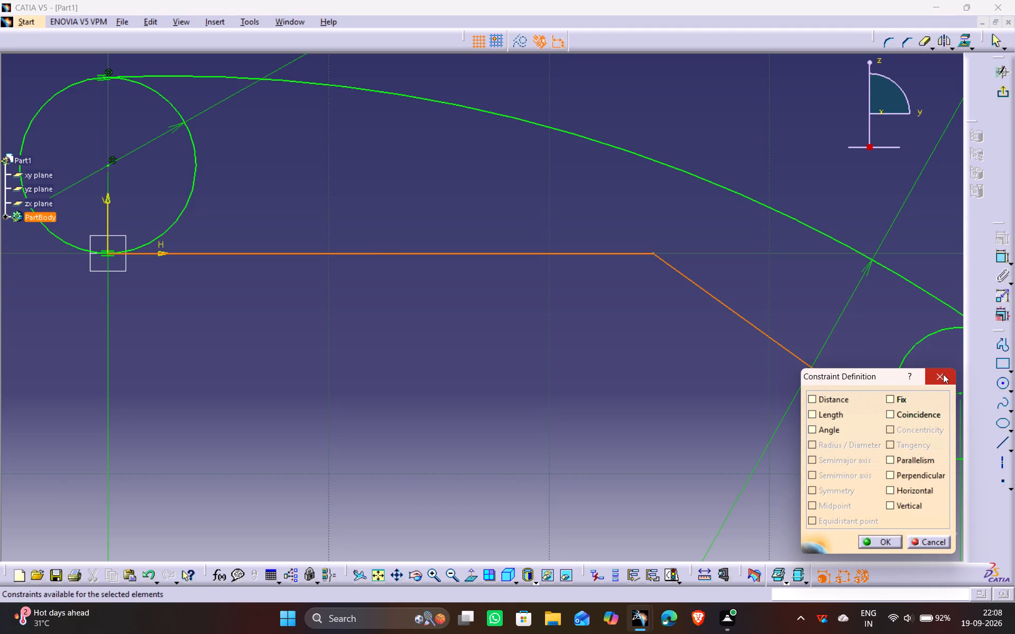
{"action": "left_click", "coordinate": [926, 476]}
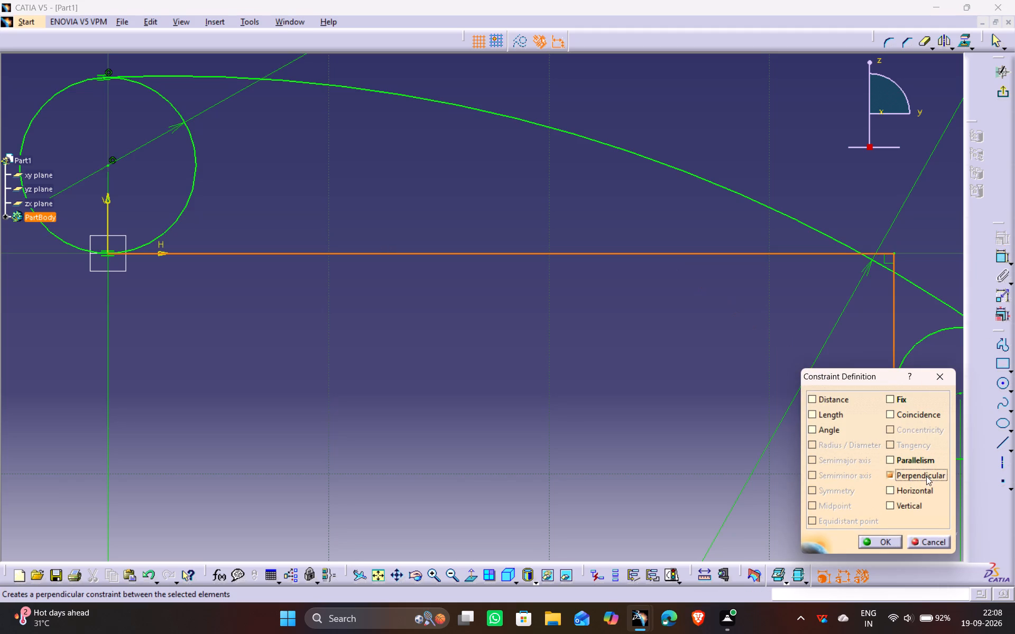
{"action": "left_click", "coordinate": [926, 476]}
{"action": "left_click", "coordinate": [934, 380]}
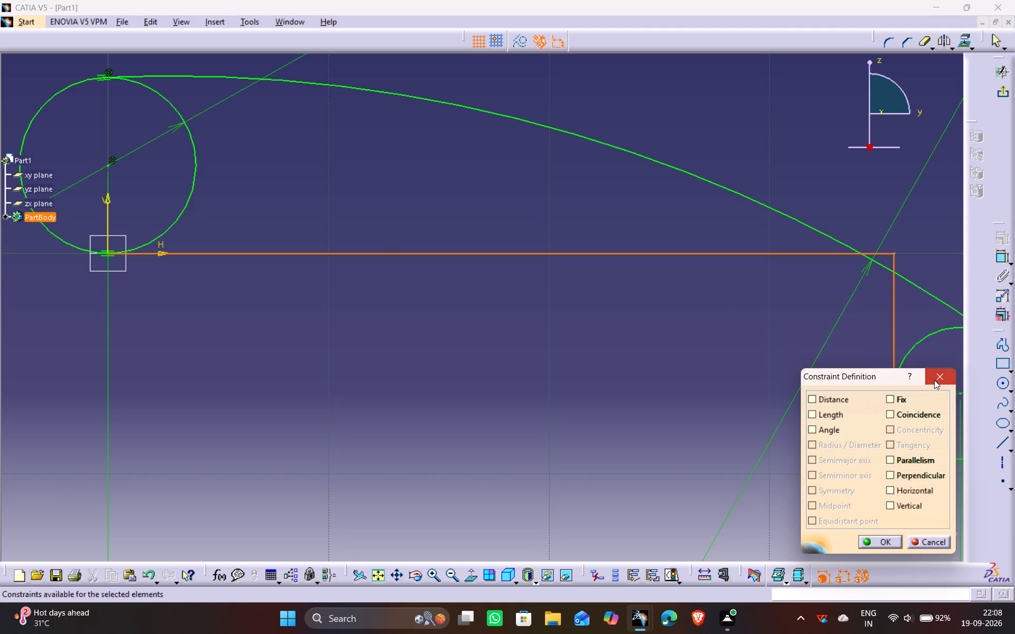
Shift the sloped line so its corner with the horizontal line moves slightly towards the origin.
{"action": "left_click", "coordinate": [631, 251], "text": "ctrl"}
{"action": "left_click_drag", "start_coordinate": [663, 271], "coordinate": [669, 267], "text": "ctrl"}
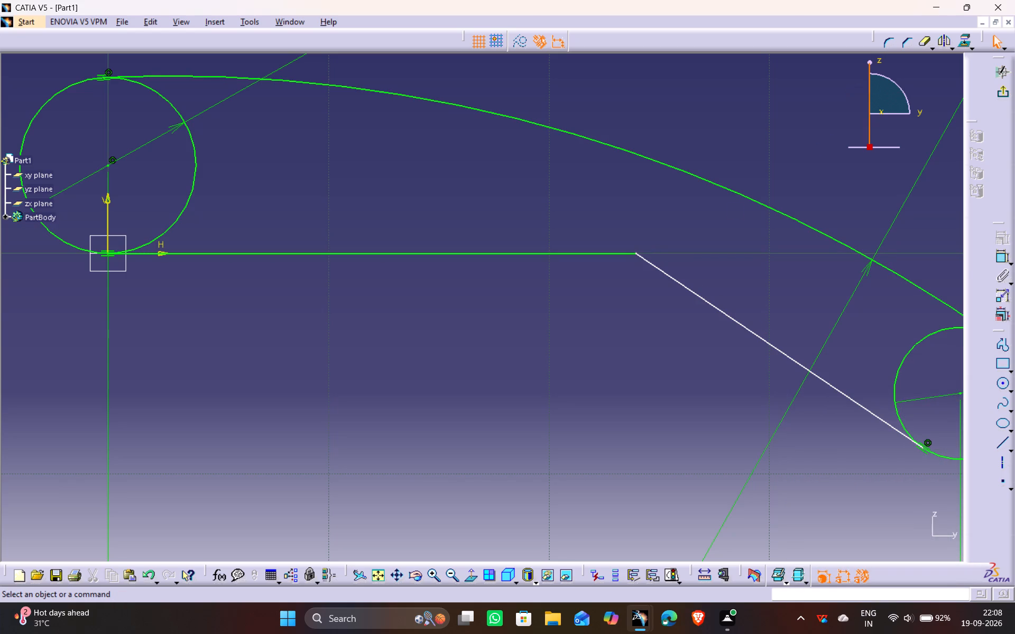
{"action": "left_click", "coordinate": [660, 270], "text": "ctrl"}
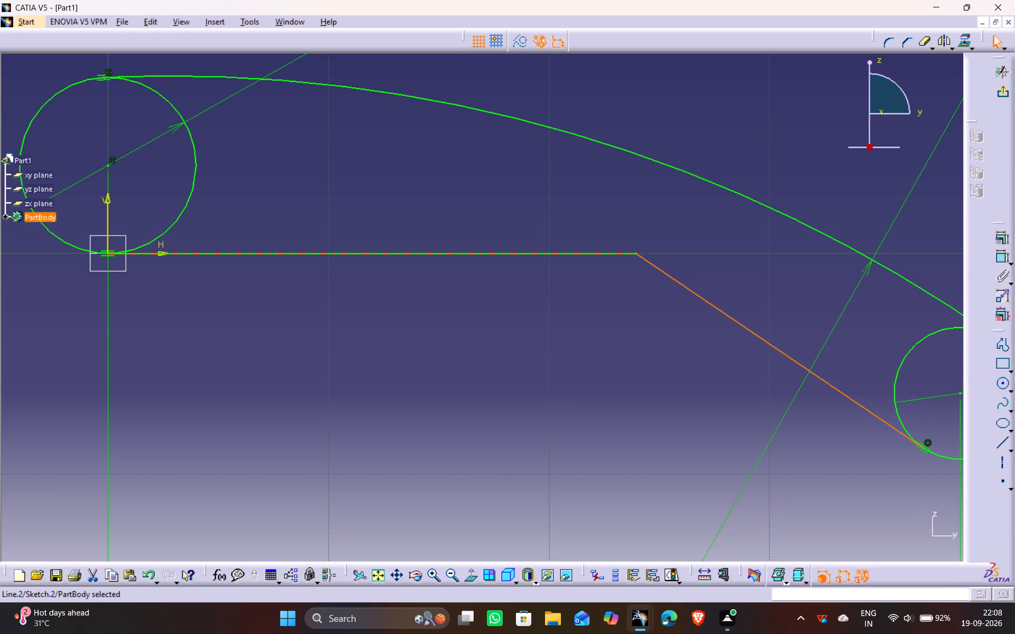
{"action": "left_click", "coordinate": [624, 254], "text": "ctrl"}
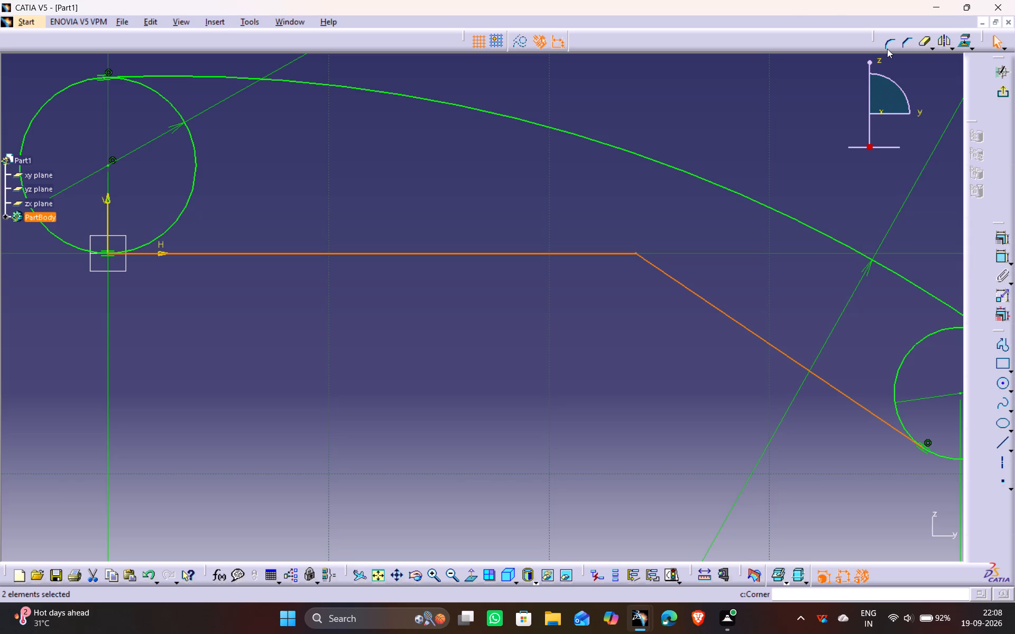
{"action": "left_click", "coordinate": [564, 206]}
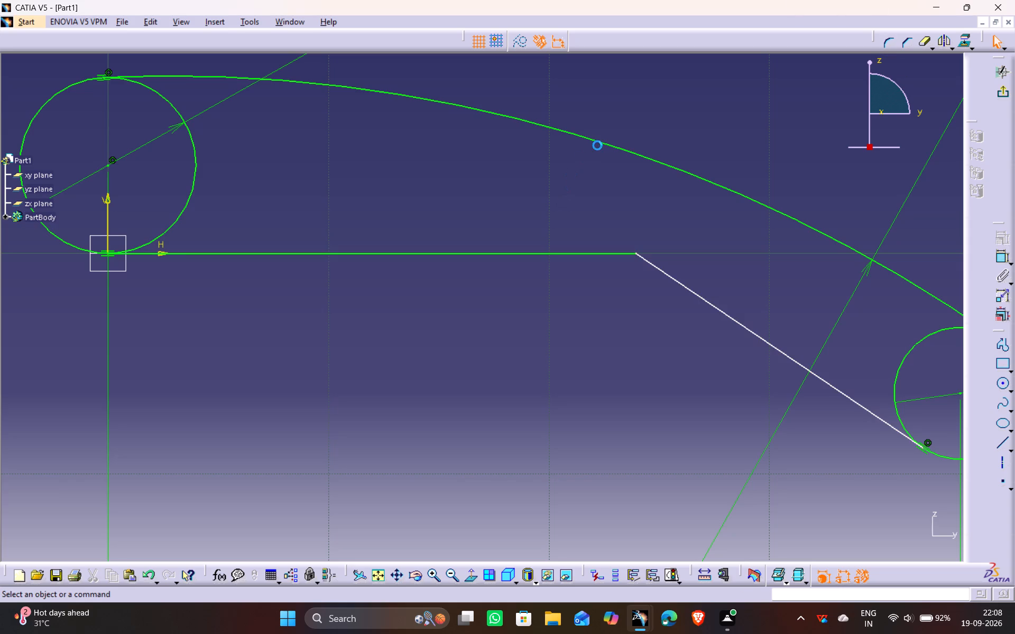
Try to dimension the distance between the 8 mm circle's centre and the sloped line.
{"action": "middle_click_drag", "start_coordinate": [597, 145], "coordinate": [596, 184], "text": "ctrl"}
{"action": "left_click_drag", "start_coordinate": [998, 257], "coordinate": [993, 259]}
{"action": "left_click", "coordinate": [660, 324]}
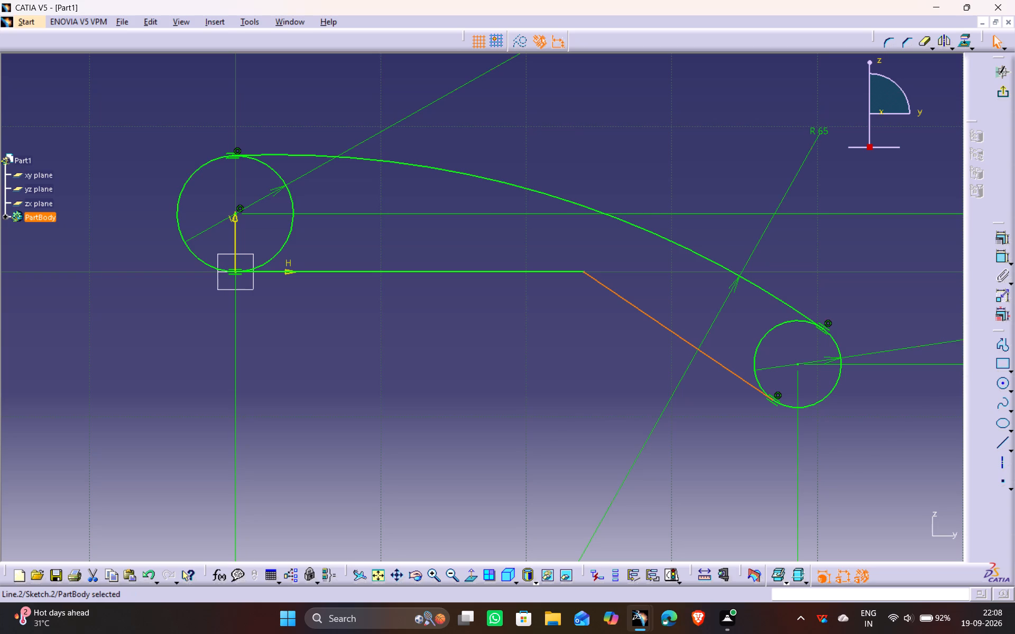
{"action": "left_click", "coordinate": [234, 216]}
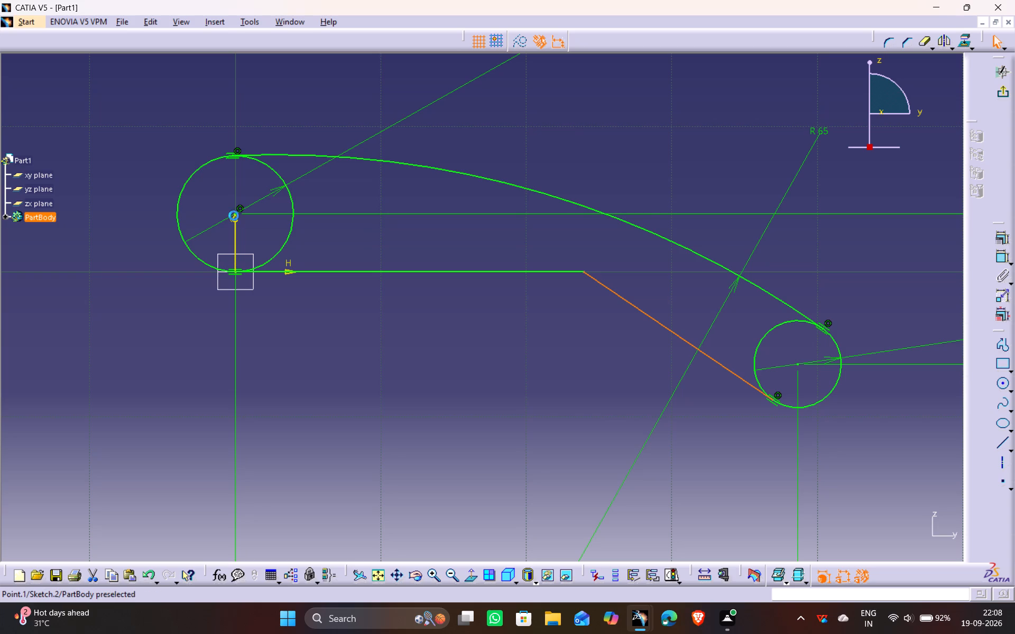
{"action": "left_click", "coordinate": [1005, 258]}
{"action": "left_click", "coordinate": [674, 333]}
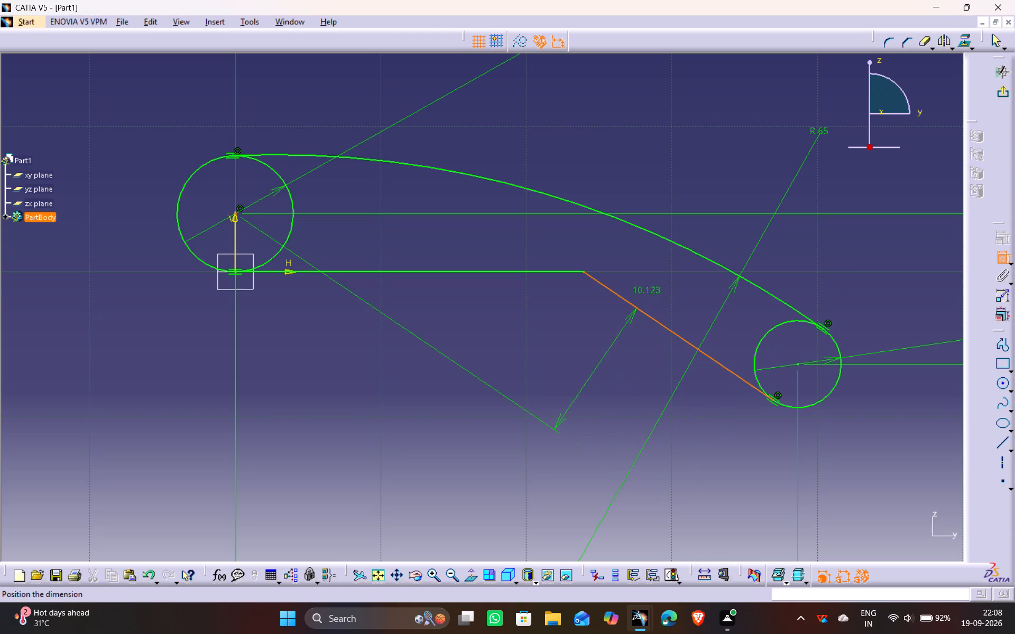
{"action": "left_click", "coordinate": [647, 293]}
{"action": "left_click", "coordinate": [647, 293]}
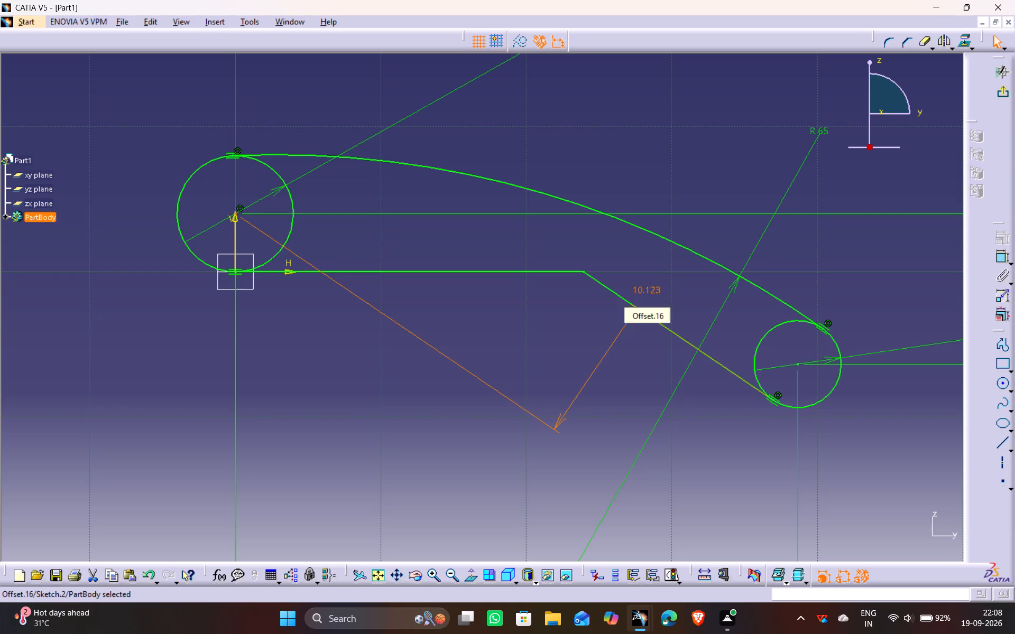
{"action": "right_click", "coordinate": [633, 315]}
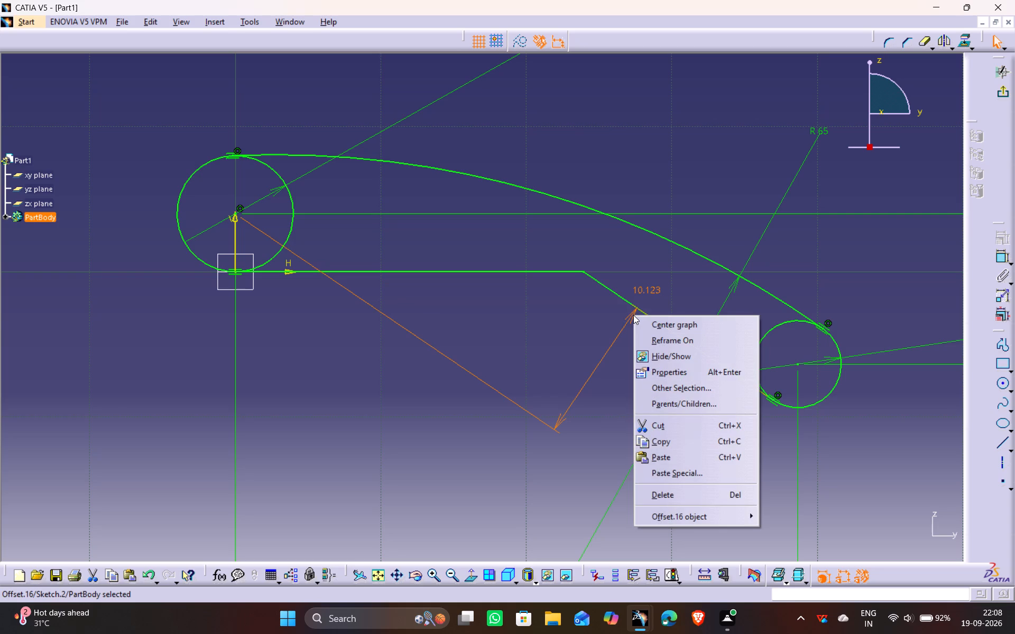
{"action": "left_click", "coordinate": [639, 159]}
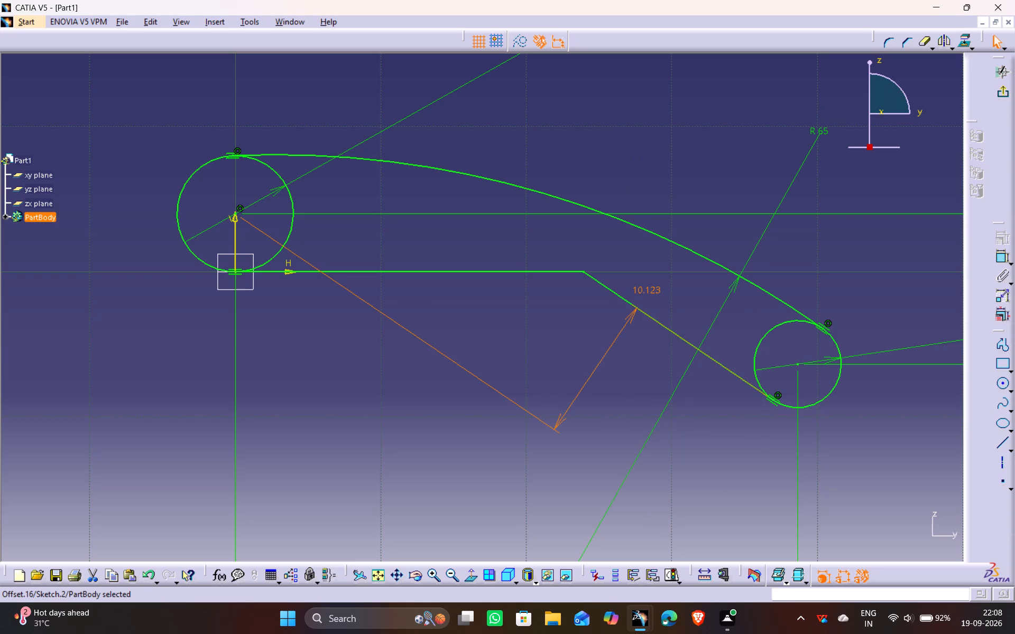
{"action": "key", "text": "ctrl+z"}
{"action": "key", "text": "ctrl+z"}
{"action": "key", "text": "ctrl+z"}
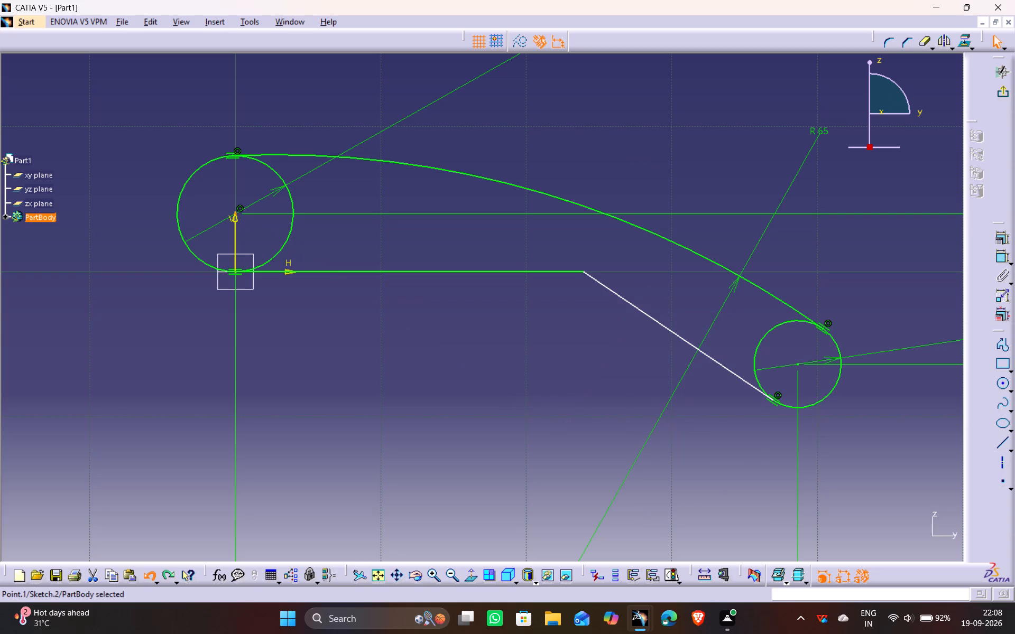
Dimension the distance between the 8 mm circle's centre and the sloped line.
{"action": "left_click", "coordinate": [999, 257]}
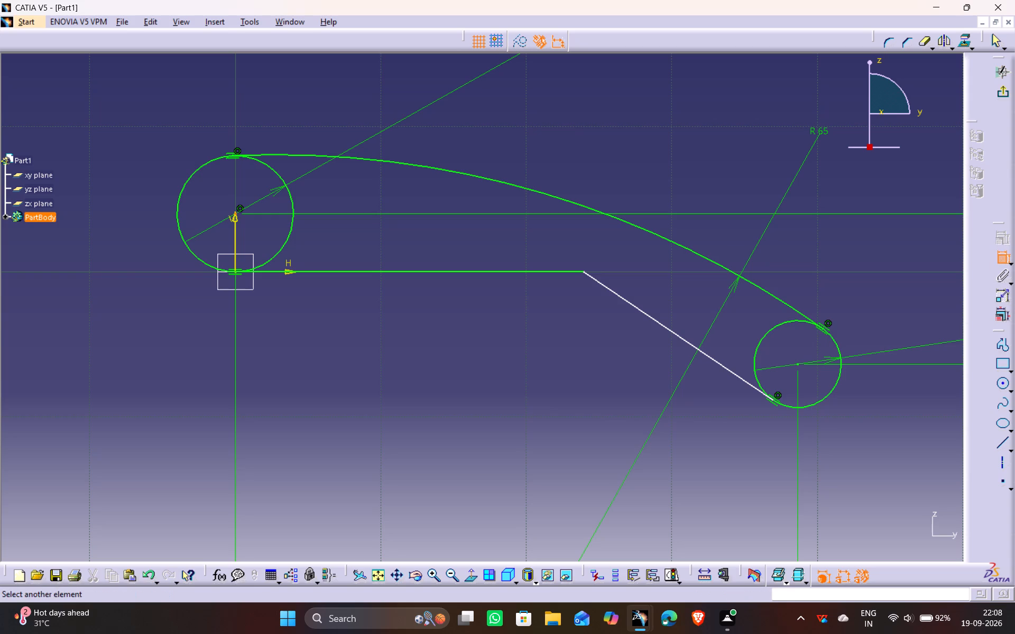
{"action": "left_click", "coordinate": [681, 336]}
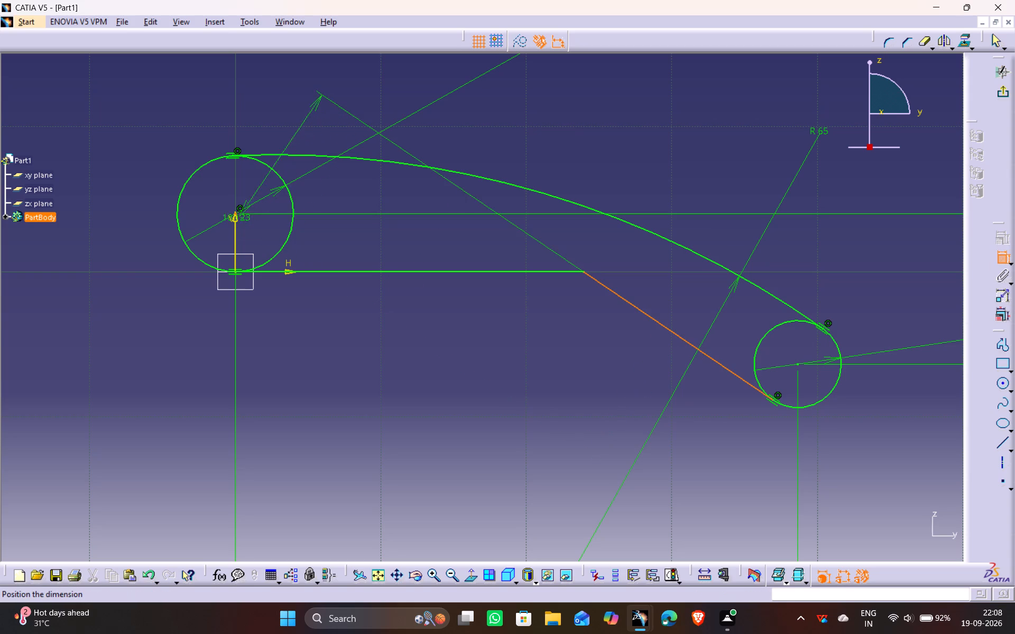
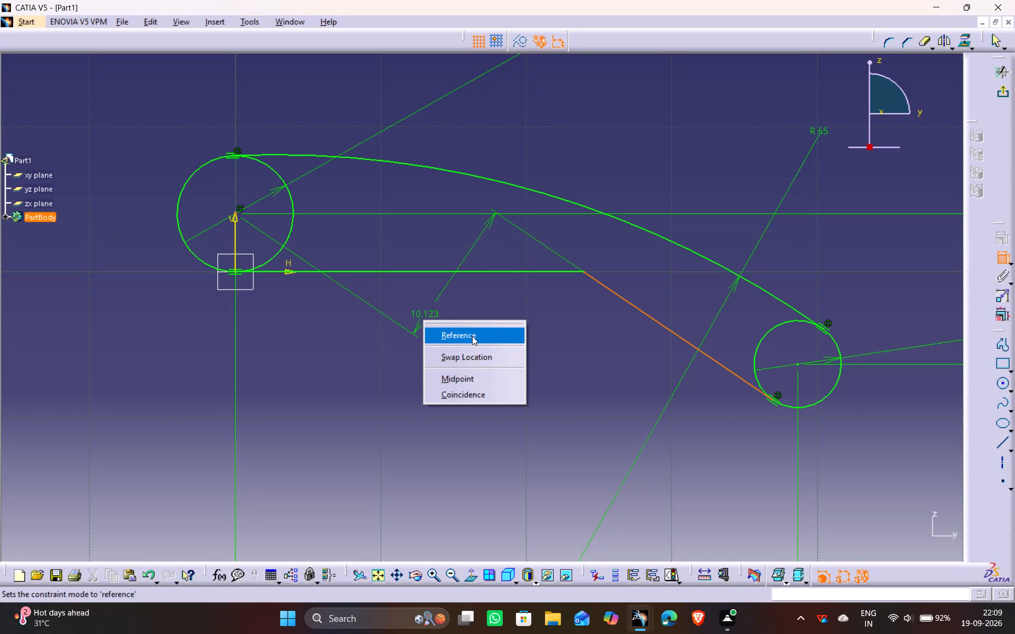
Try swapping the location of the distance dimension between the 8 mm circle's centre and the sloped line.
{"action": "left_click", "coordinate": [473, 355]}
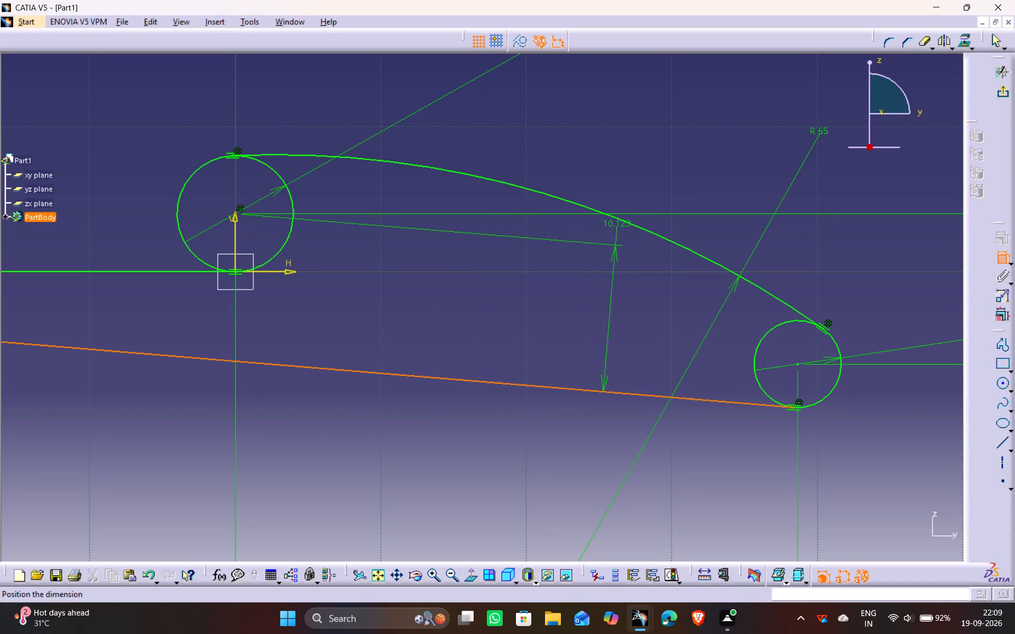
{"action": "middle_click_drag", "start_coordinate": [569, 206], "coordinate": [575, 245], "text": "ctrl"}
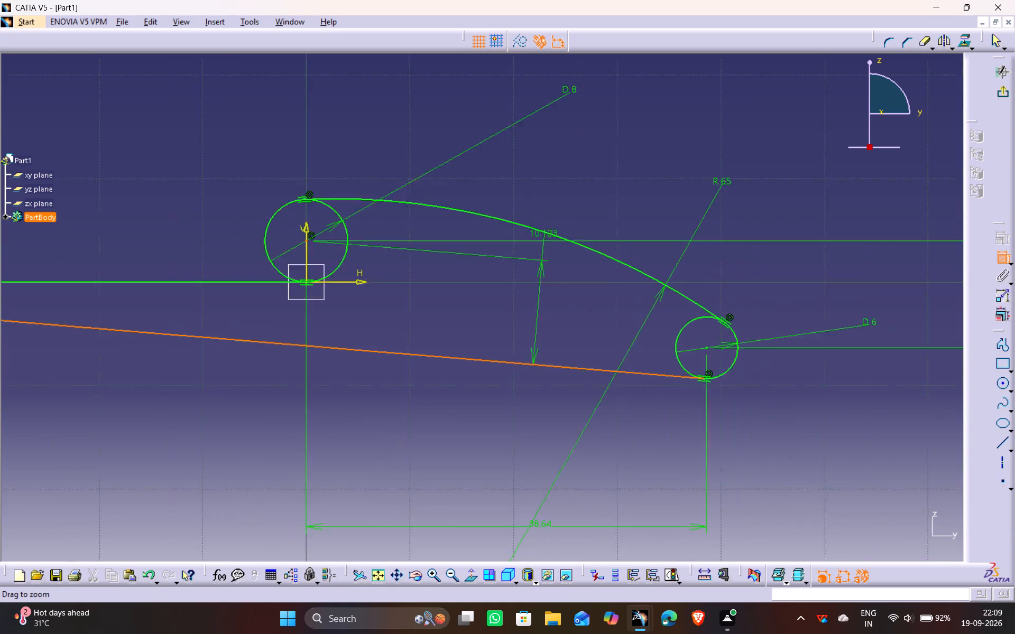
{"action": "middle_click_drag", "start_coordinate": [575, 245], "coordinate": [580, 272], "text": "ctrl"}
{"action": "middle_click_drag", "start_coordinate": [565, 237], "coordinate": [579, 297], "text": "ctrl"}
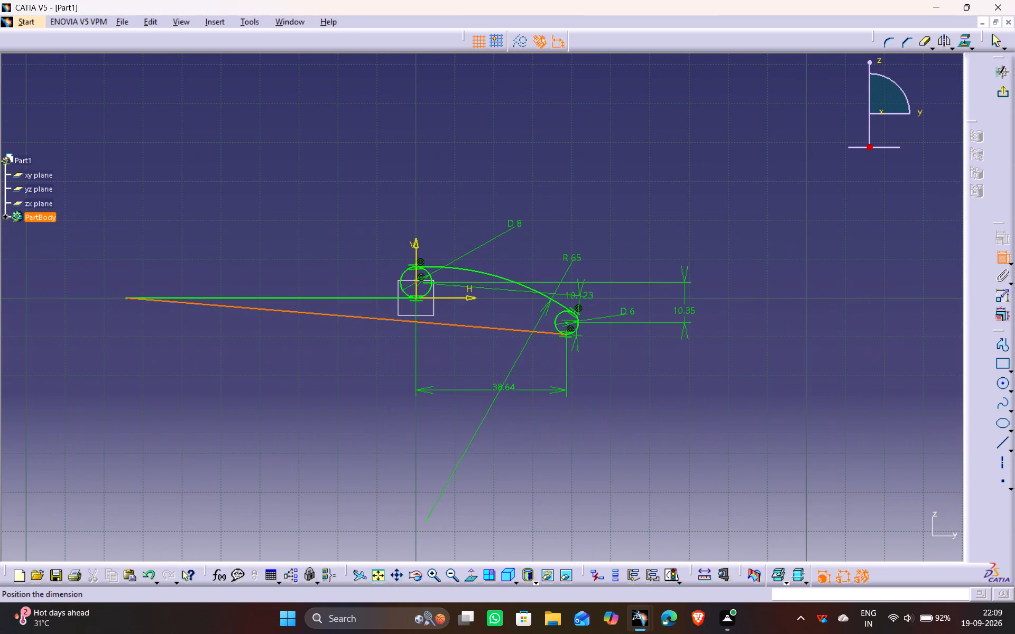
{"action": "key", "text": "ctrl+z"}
Discard the distance dimension between the 8 mm circle's centre and the sloped line.
{"action": "left_click", "coordinate": [564, 220]}
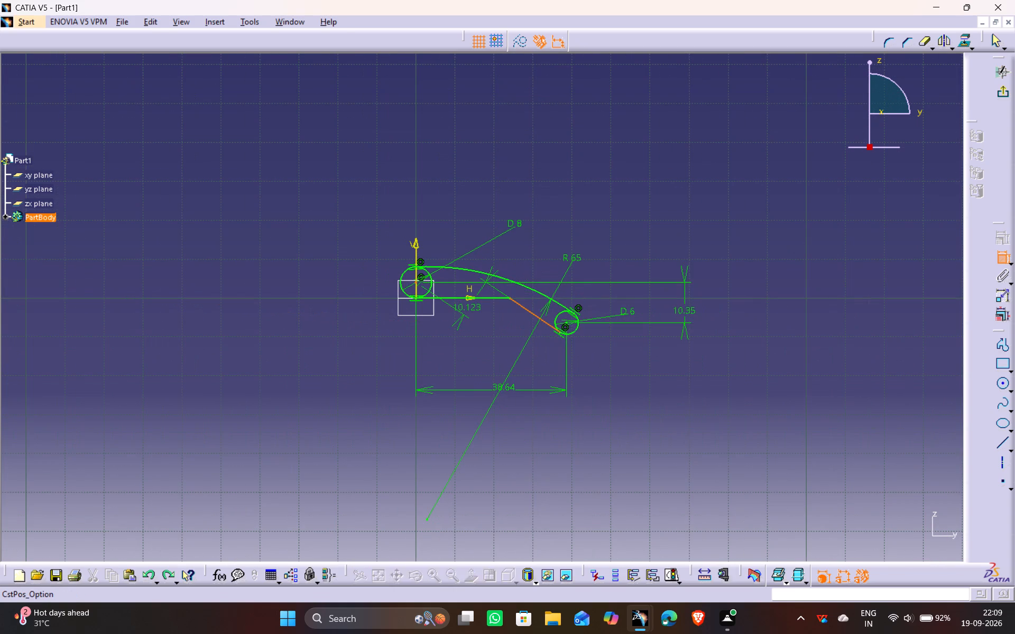
{"action": "left_click", "coordinate": [463, 309]}
{"action": "left_click", "coordinate": [468, 305]}
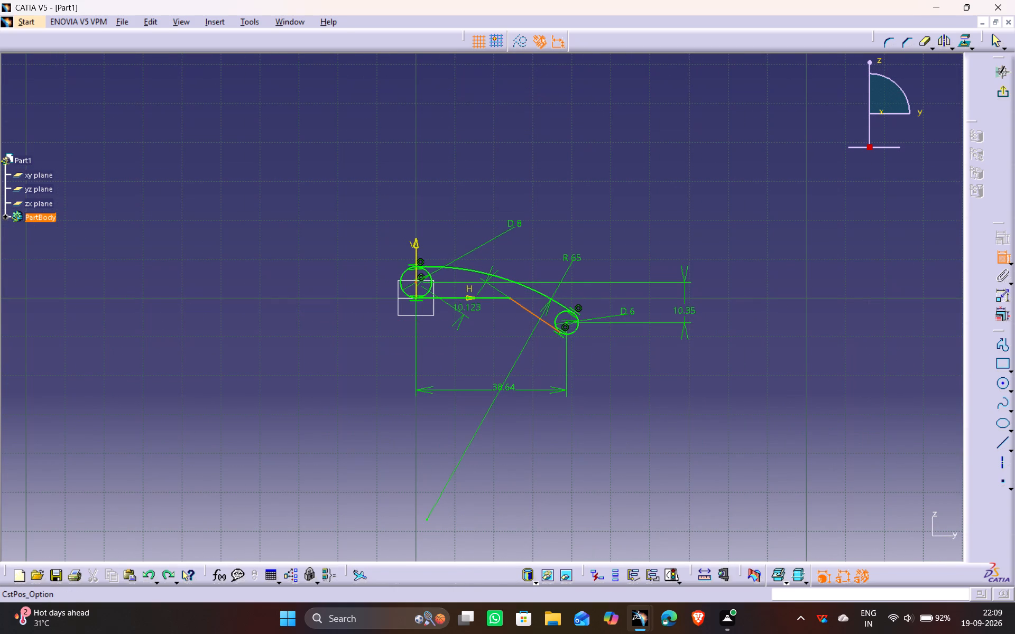
{"action": "key", "text": "Delete"}
{"action": "left_click", "coordinate": [583, 179]}
{"action": "left_click", "coordinate": [604, 158]}
{"action": "key", "text": "Delete"}
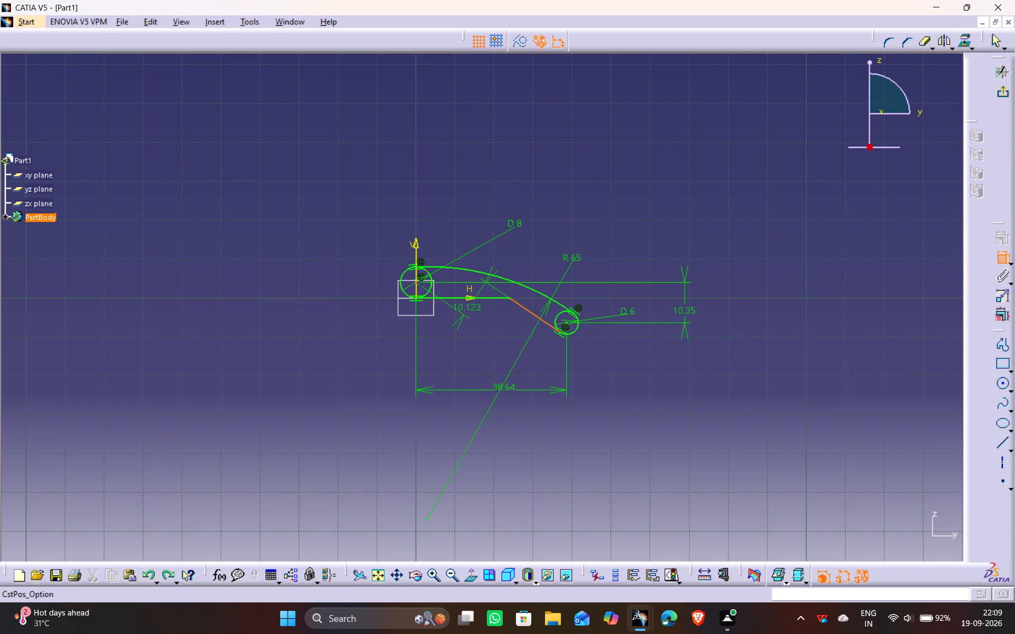
{"action": "left_click", "coordinate": [468, 309]}
{"action": "left_click", "coordinate": [464, 308]}
{"action": "triple_click", "coordinate": [680, 240]}
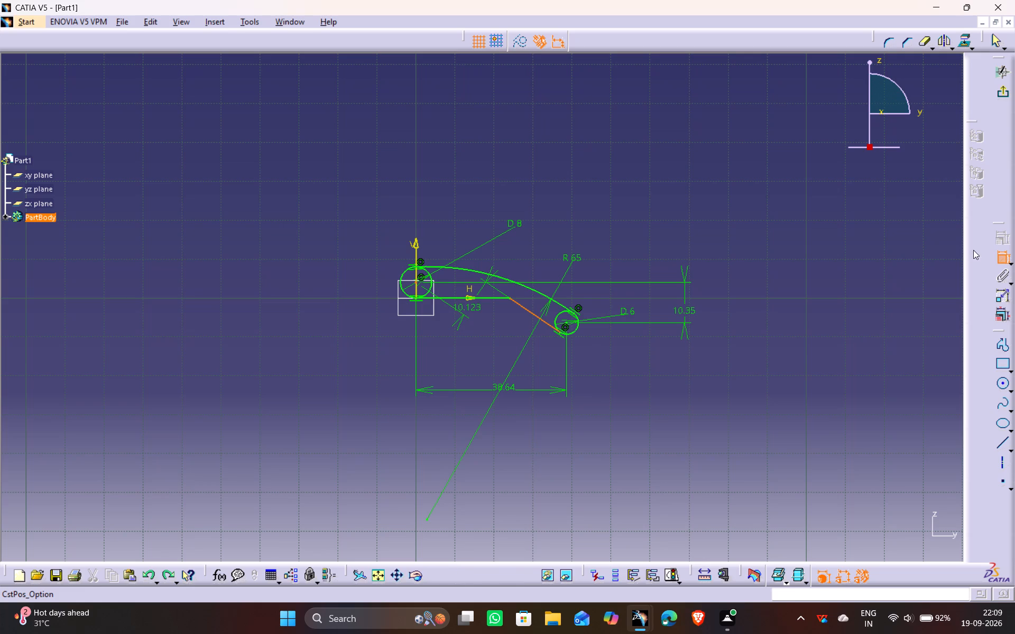
{"action": "left_click", "coordinate": [1004, 257]}
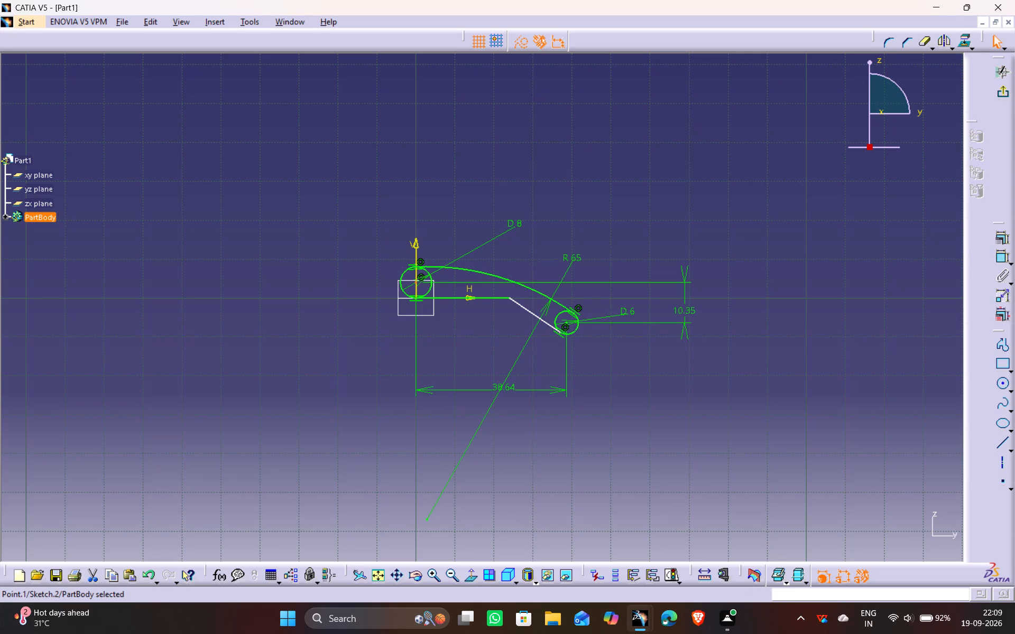
Delete the constraints at the origin that tie the horizontal line to the axis and to the 8 mm circle.
{"action": "middle_click_drag", "start_coordinate": [500, 456], "coordinate": [484, 379], "text": "ctrl"}
{"action": "middle_click_drag", "start_coordinate": [483, 379], "coordinate": [523, 342]}
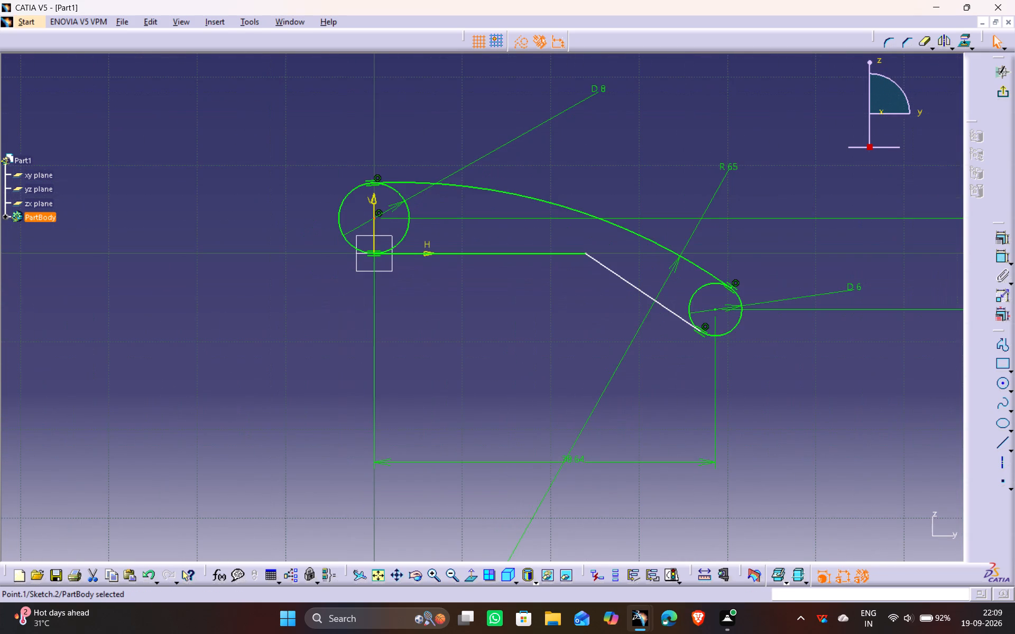
{"action": "left_click", "coordinate": [371, 251]}
{"action": "left_click", "coordinate": [376, 250]}
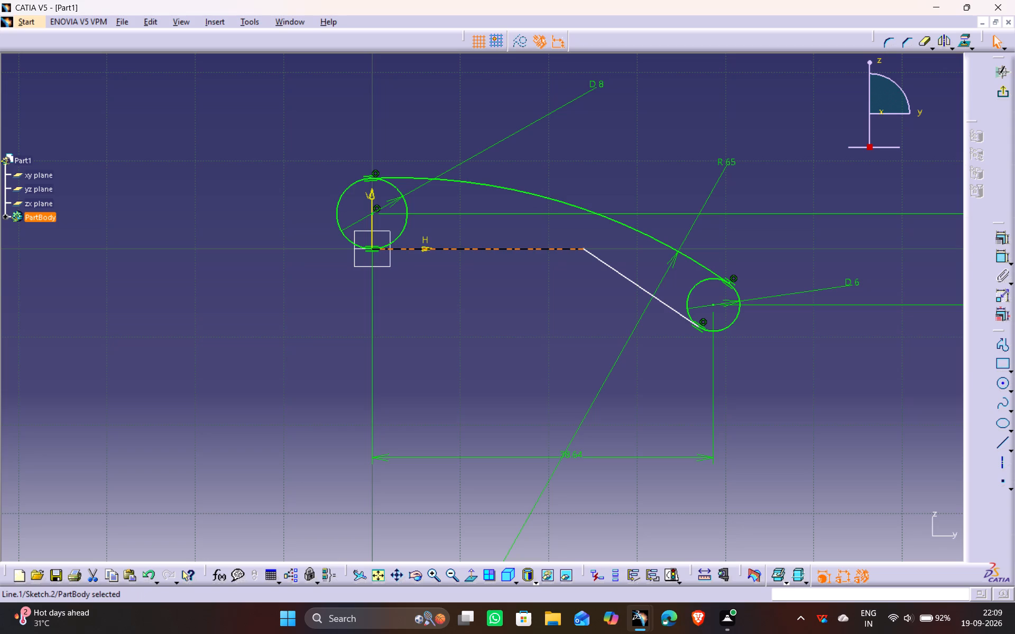
{"action": "left_click", "coordinate": [414, 267]}
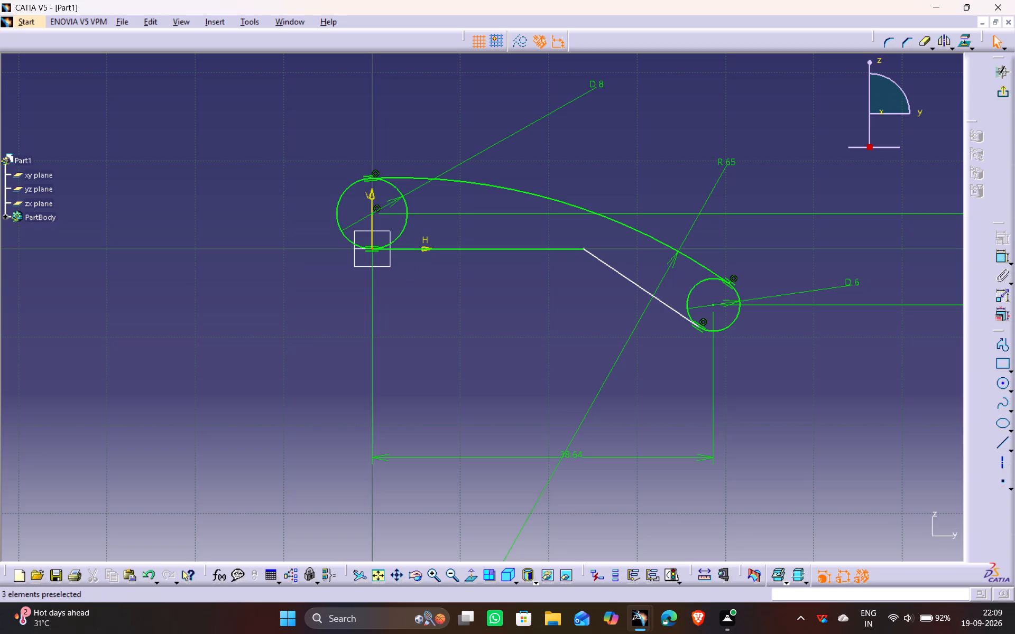
{"action": "left_click", "coordinate": [376, 250]}
{"action": "key", "text": "Delete"}
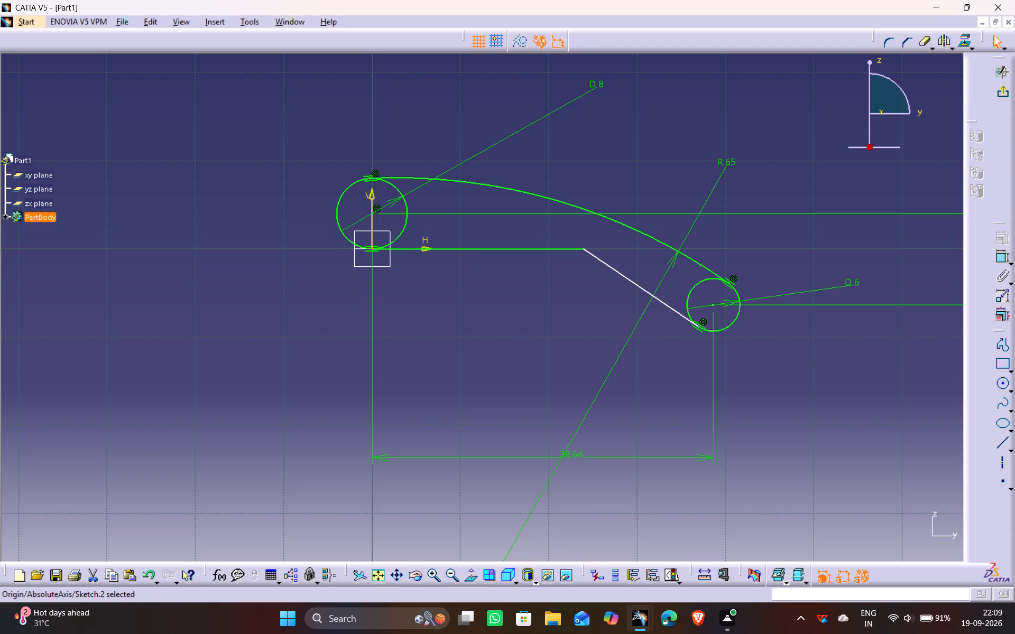
{"action": "key", "text": "Delete"}
{"action": "left_click", "coordinate": [368, 250]}
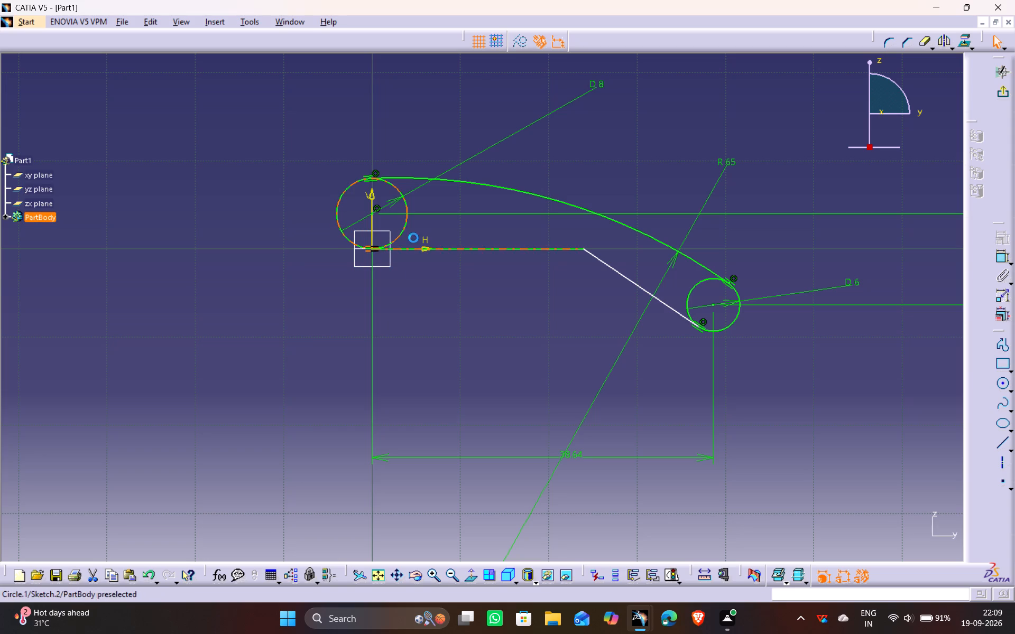
{"action": "key", "text": "Delete"}
{"action": "left_click", "coordinate": [374, 253]}
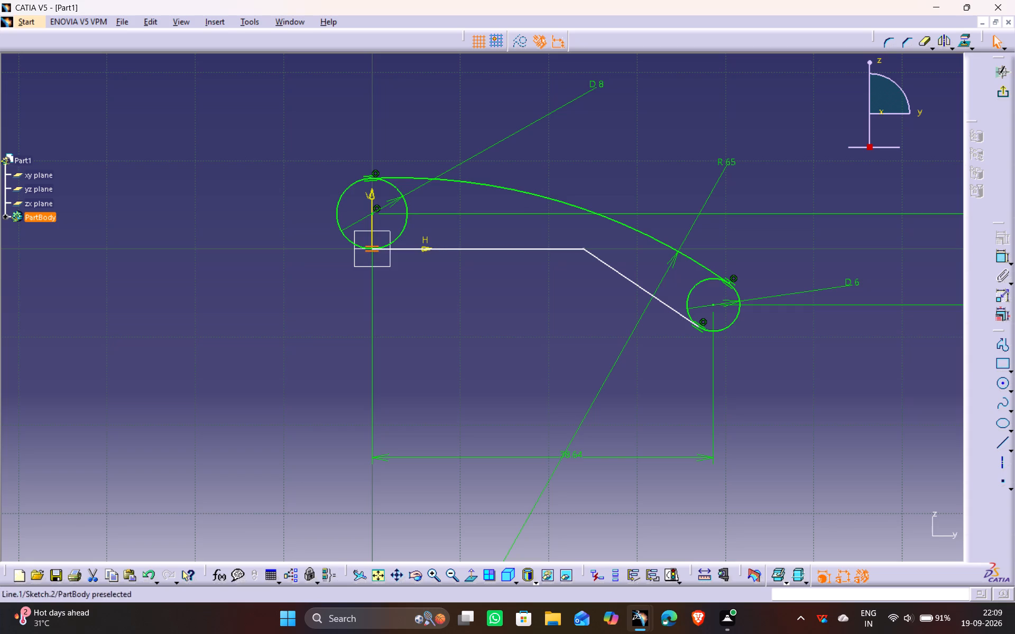
{"action": "key", "text": "Delete"}
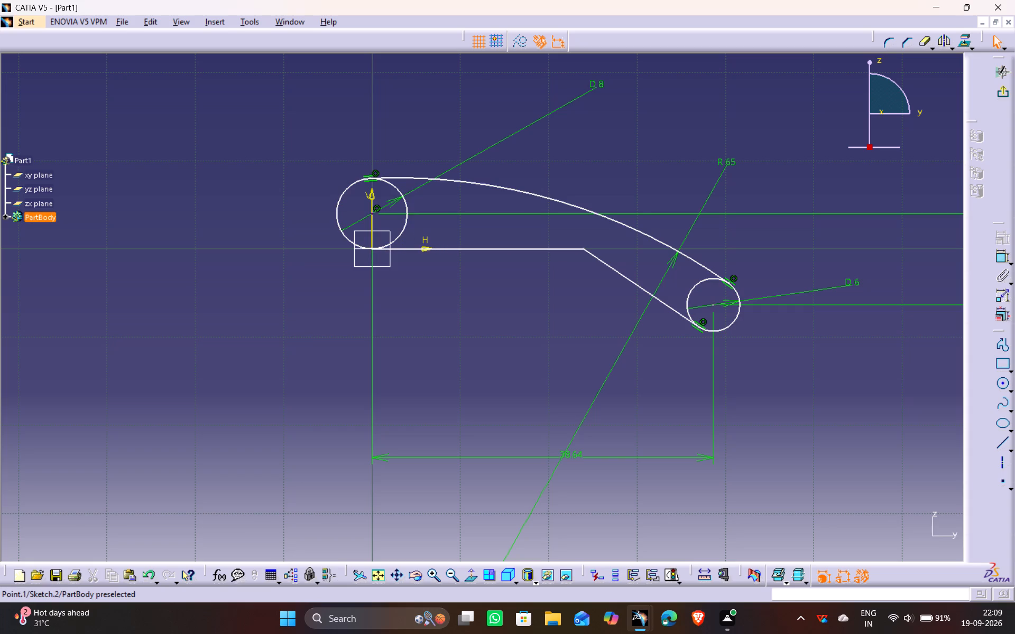
Constrain the centre of the 8 mm circle to be coincident with the sketch origin.
{"action": "left_click", "coordinate": [373, 213]}
{"action": "left_click", "coordinate": [372, 247], "text": "ctrl"}
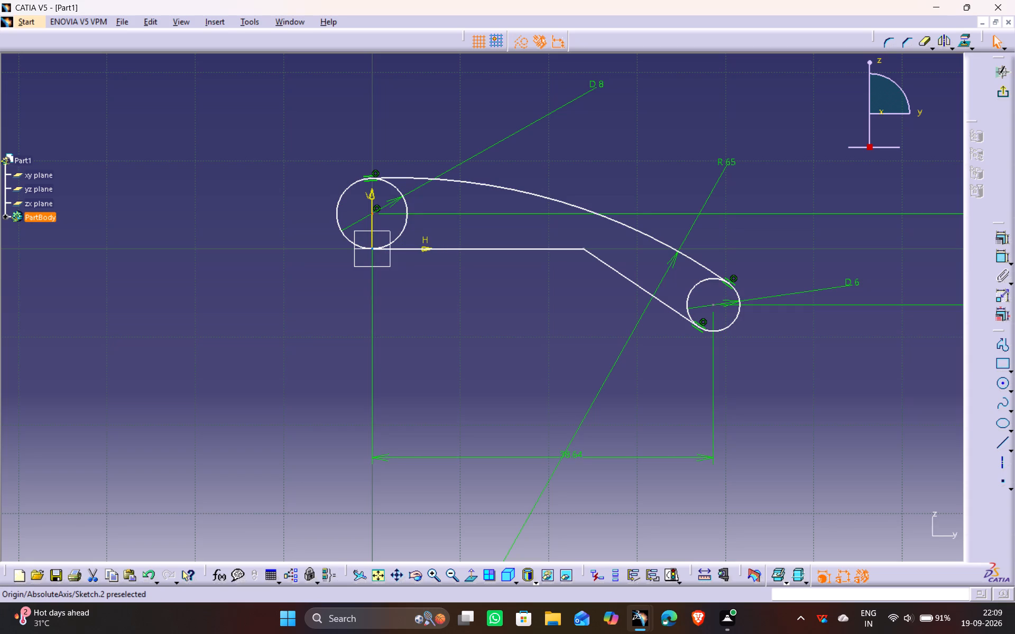
{"action": "left_click", "coordinate": [999, 236]}
{"action": "left_click", "coordinate": [903, 413]}
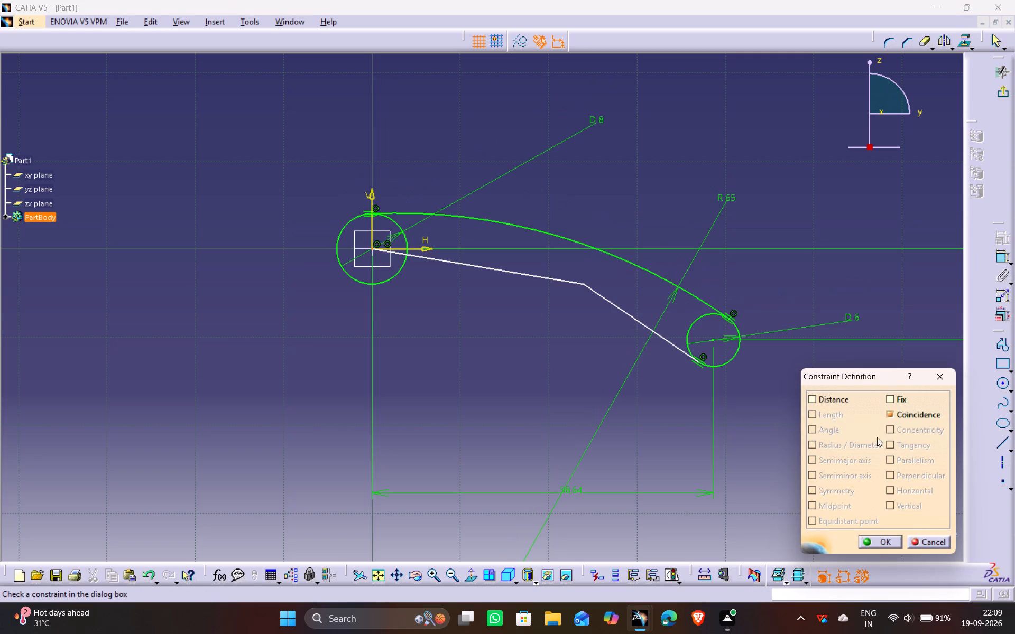
{"action": "left_click", "coordinate": [880, 541]}
{"action": "left_click", "coordinate": [560, 388]}
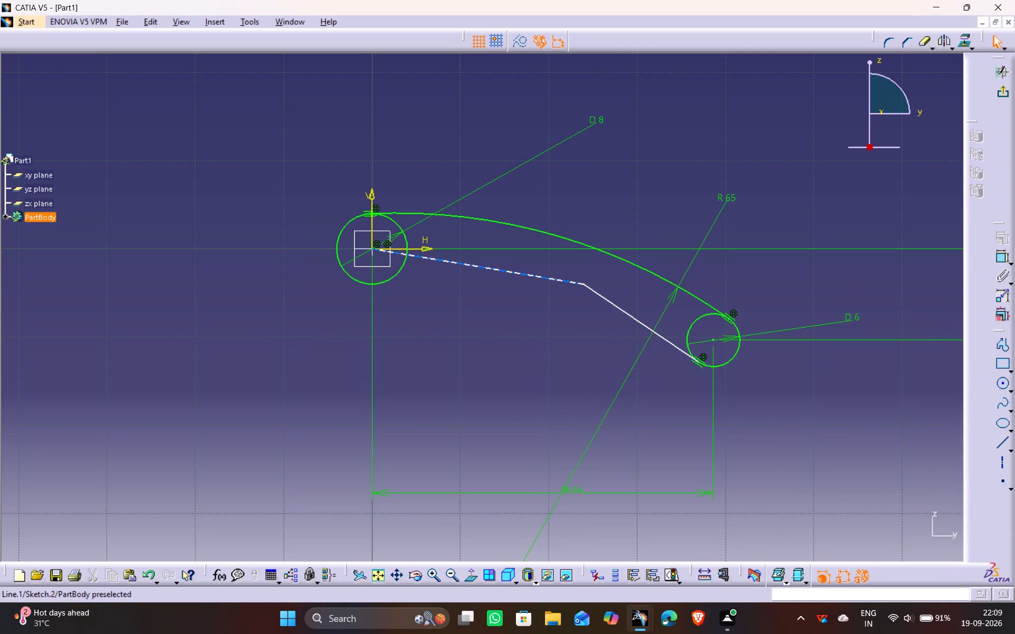
Delete the line running from the origin to the upper end of the sloped line.
{"action": "left_click_drag", "start_coordinate": [385, 251], "coordinate": [389, 273]}
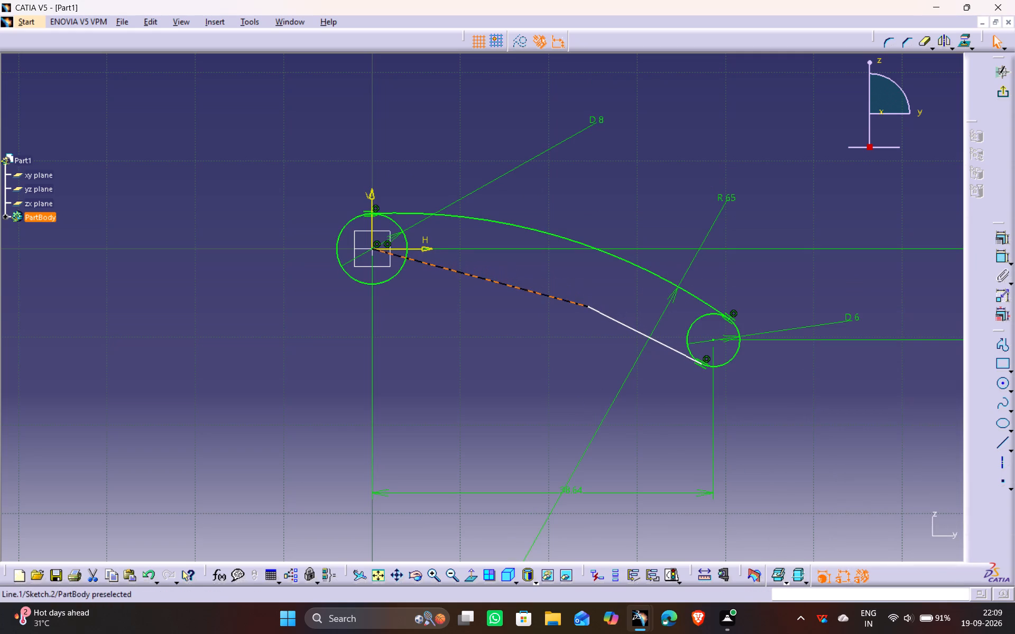
{"action": "left_click", "coordinate": [386, 243]}
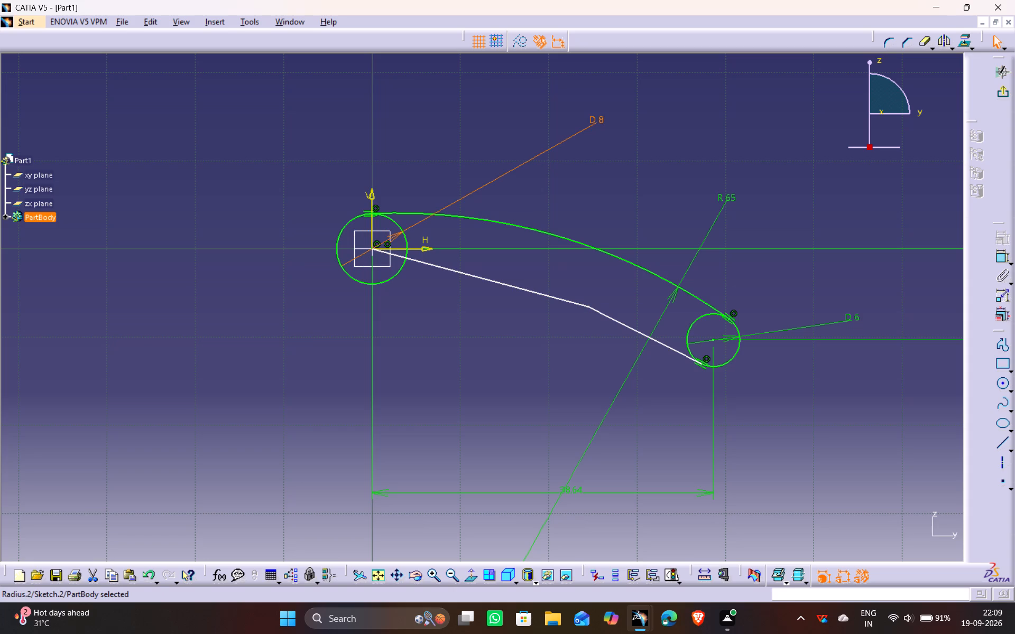
{"action": "left_click", "coordinate": [428, 265]}
{"action": "key", "text": "Delete"}
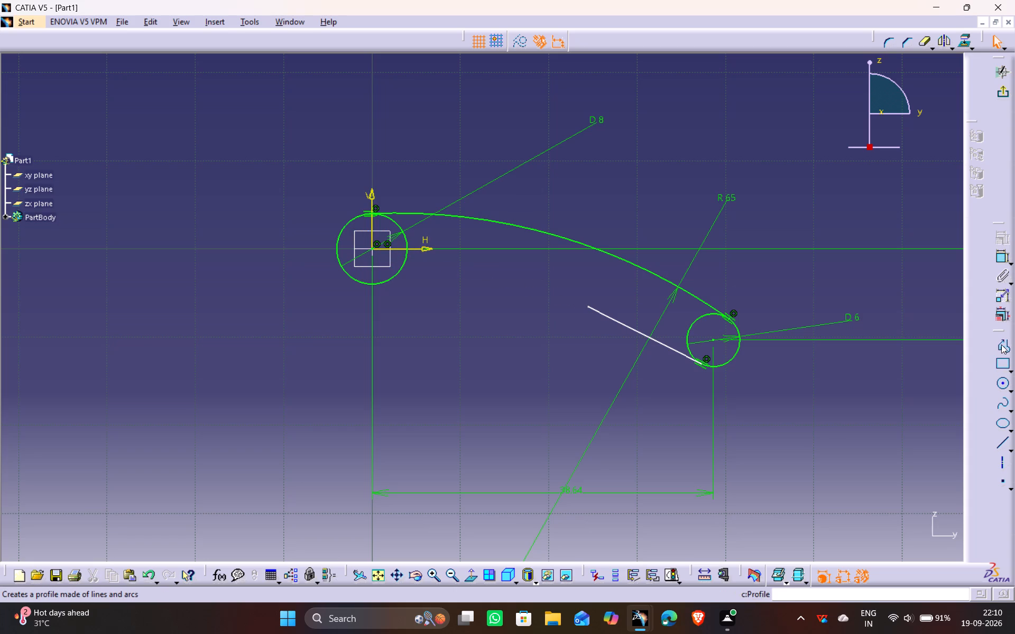
Draw a horizontal line about 27.5 mm long from the lowest point of the 8 mm circle at 0, -4 mm.
{"action": "left_click", "coordinate": [1000, 445]}
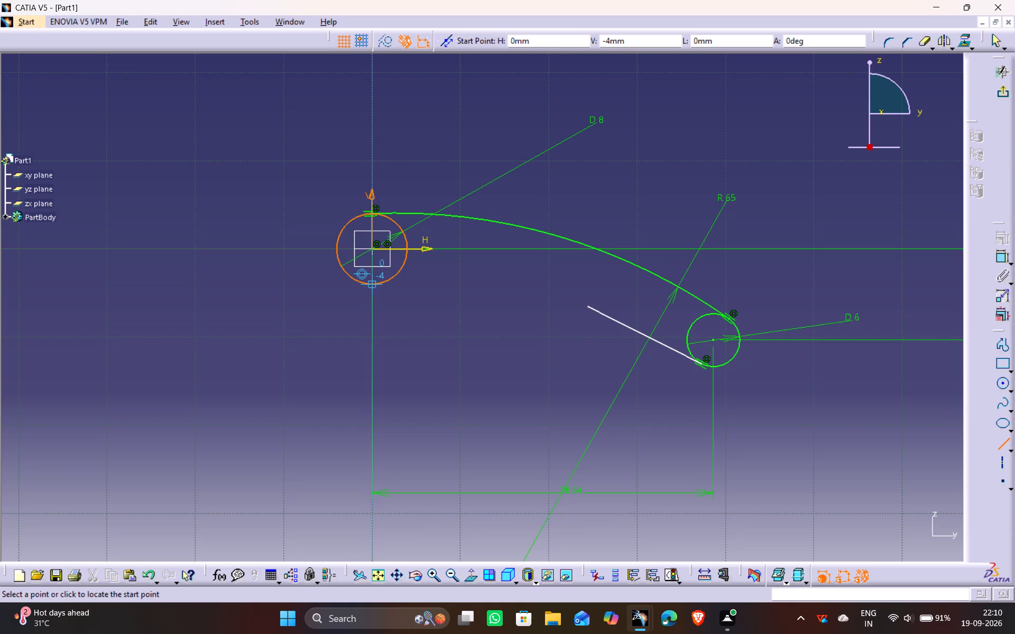
{"action": "left_click", "coordinate": [374, 286]}
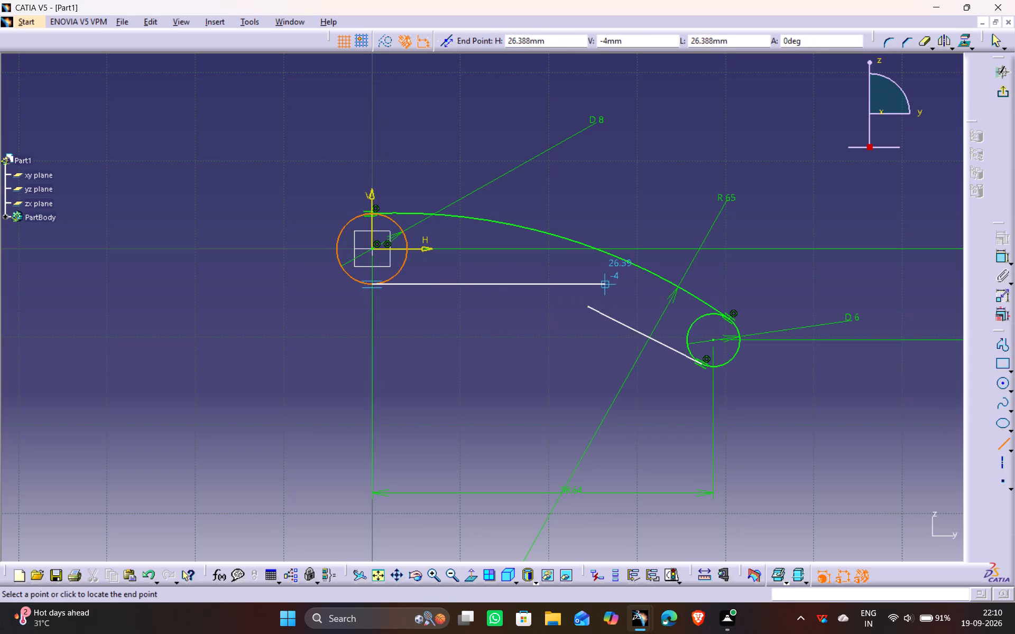
{"action": "left_click", "coordinate": [617, 286]}
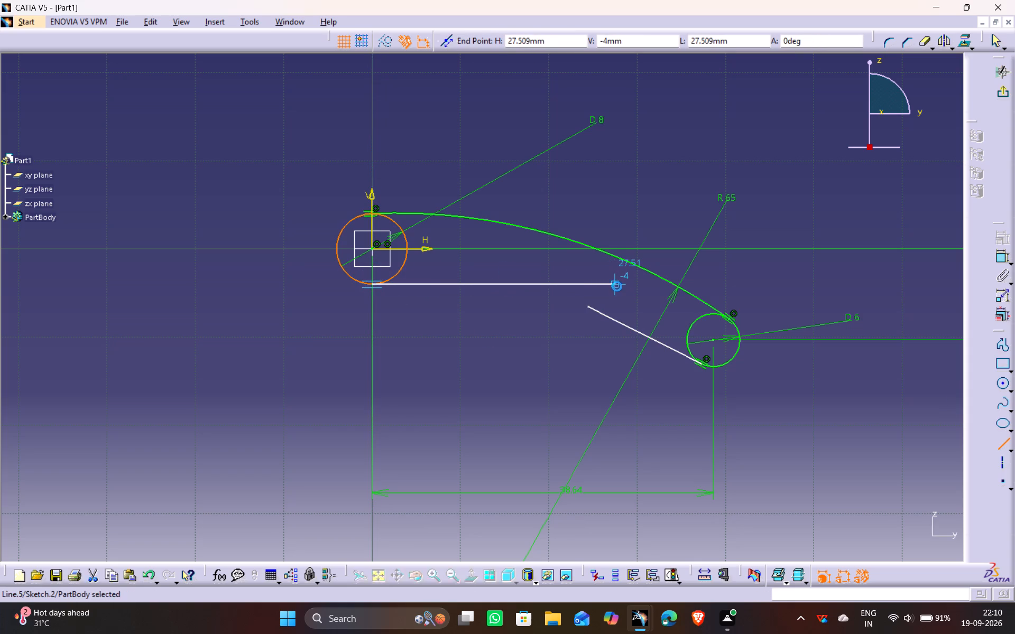
Reposition the sloped line so its upper end slightly crosses the new horizontal line near that line's free end.
{"action": "left_click_drag", "start_coordinate": [630, 325], "coordinate": [629, 320]}
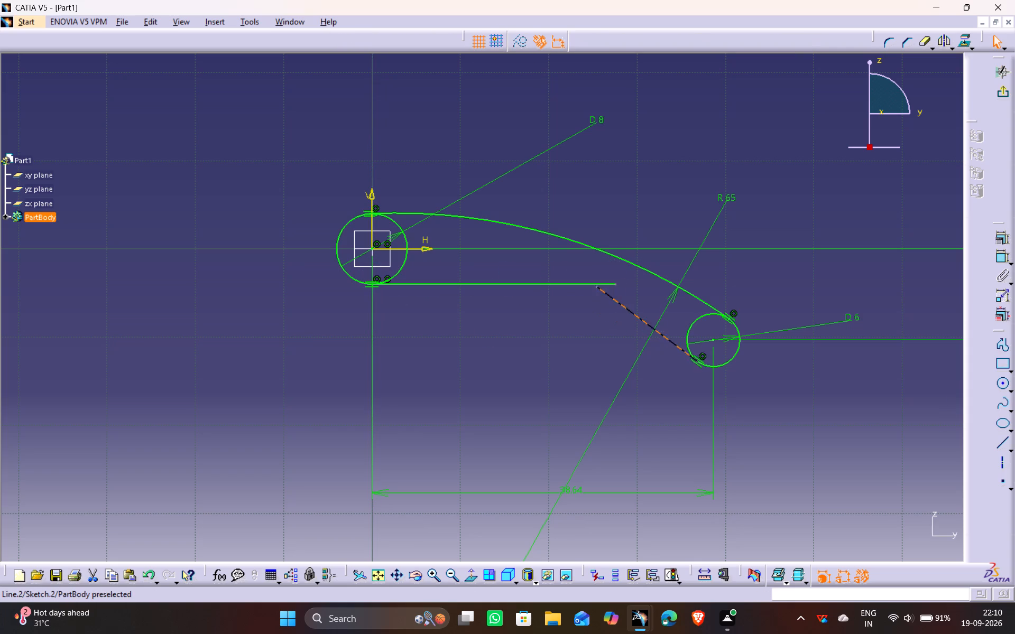
{"action": "left_click_drag", "start_coordinate": [629, 320], "coordinate": [605, 326]}
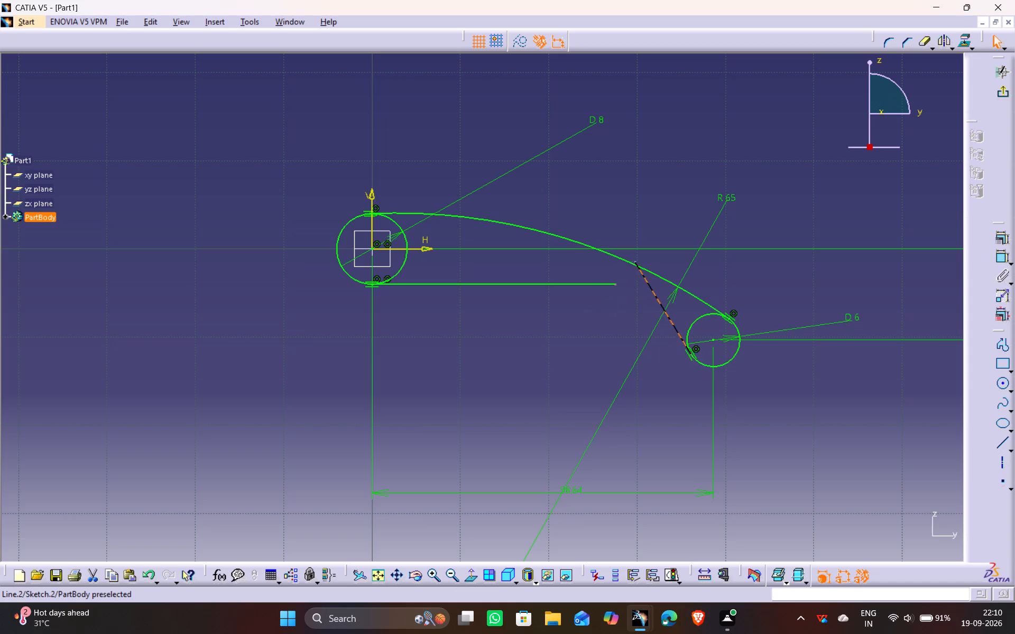
{"action": "left_click_drag", "start_coordinate": [605, 326], "coordinate": [600, 359]}
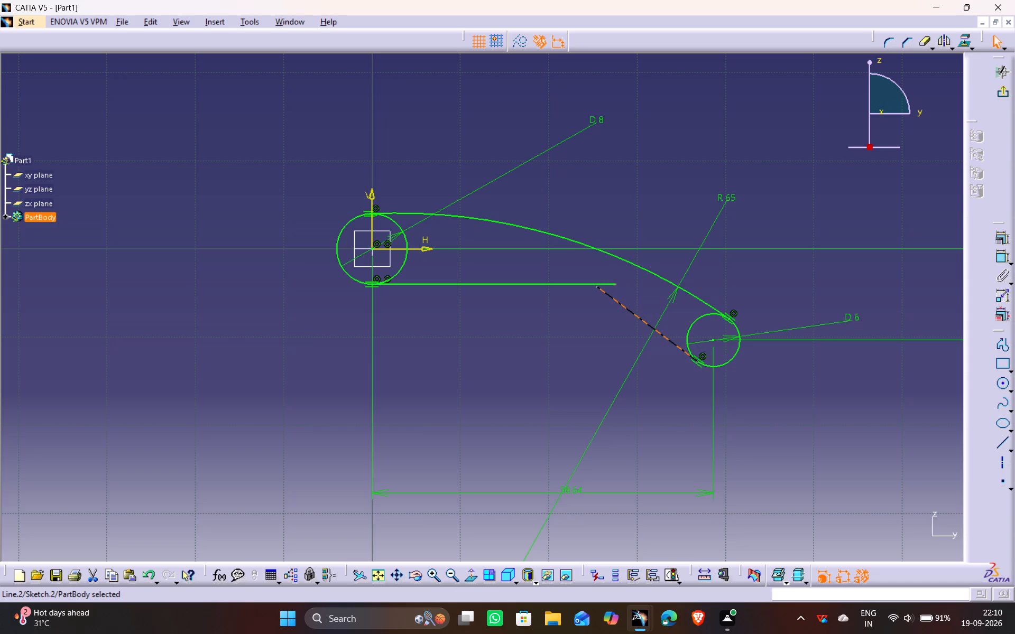
{"action": "left_click_drag", "start_coordinate": [598, 288], "coordinate": [560, 308]}
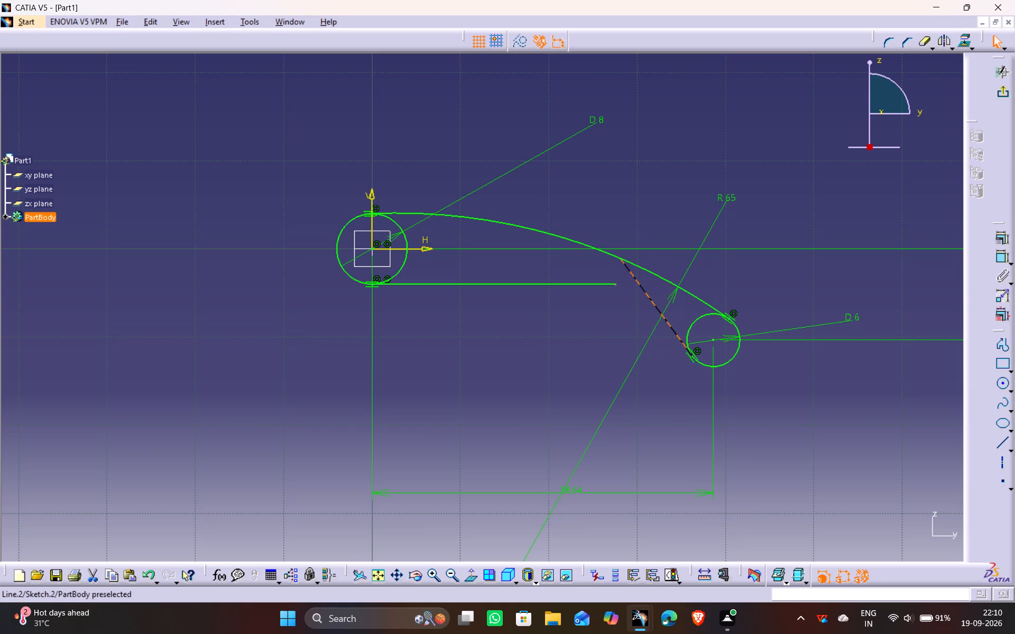
{"action": "left_click_drag", "start_coordinate": [560, 308], "coordinate": [562, 334]}
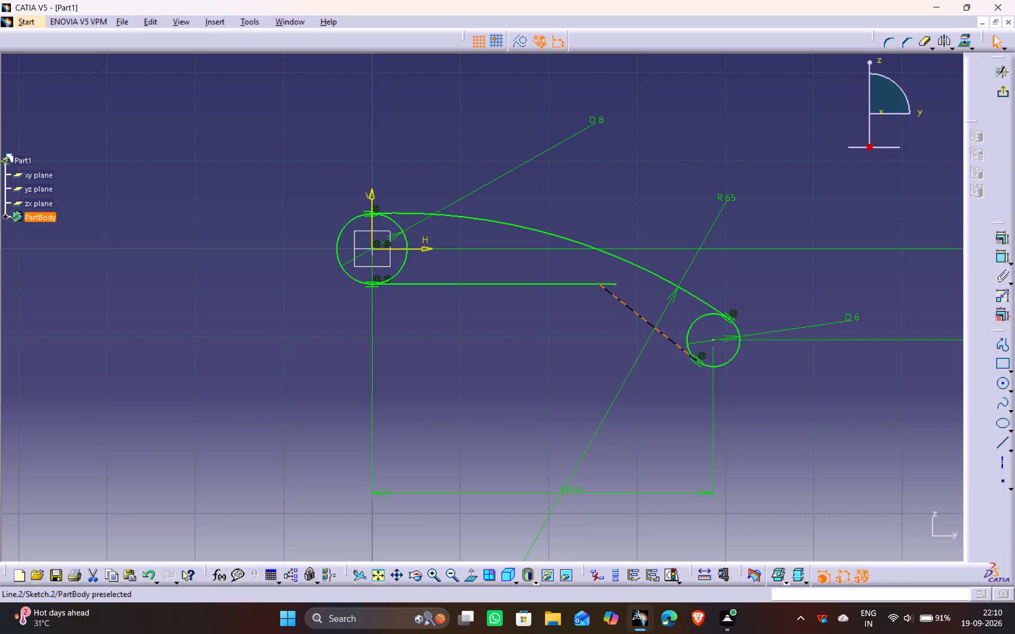
{"action": "left_click_drag", "start_coordinate": [608, 290], "coordinate": [585, 322]}
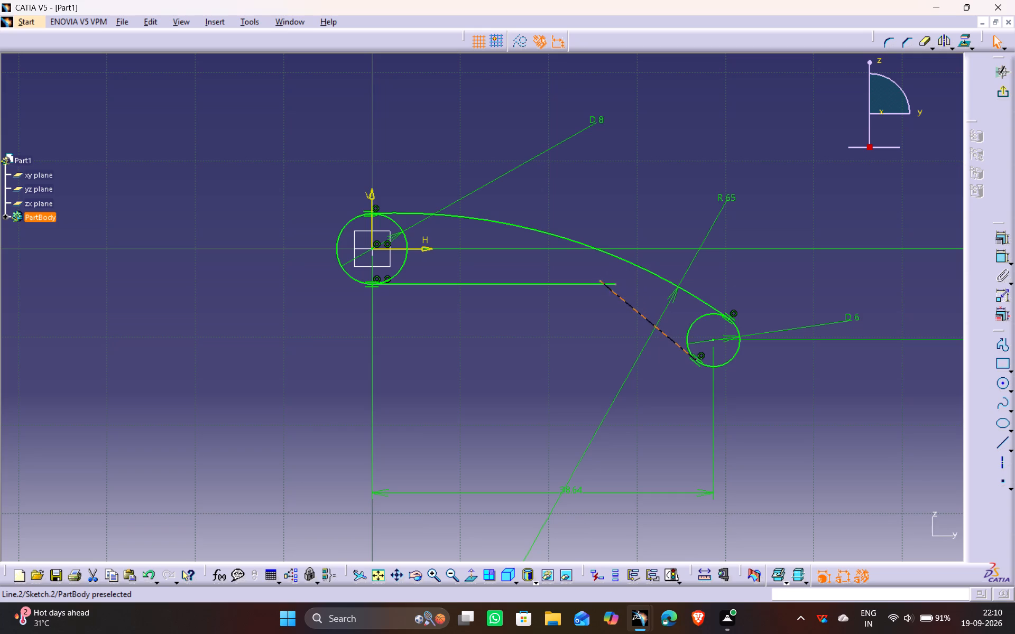
{"action": "left_click_drag", "start_coordinate": [585, 322], "coordinate": [583, 317]}
{"action": "left_click", "coordinate": [645, 245]}
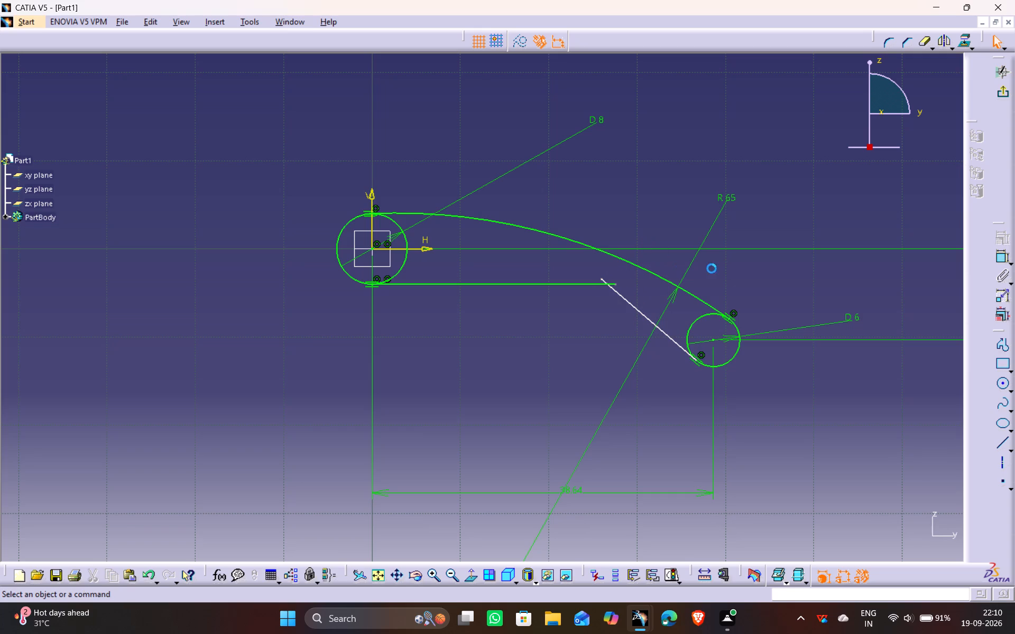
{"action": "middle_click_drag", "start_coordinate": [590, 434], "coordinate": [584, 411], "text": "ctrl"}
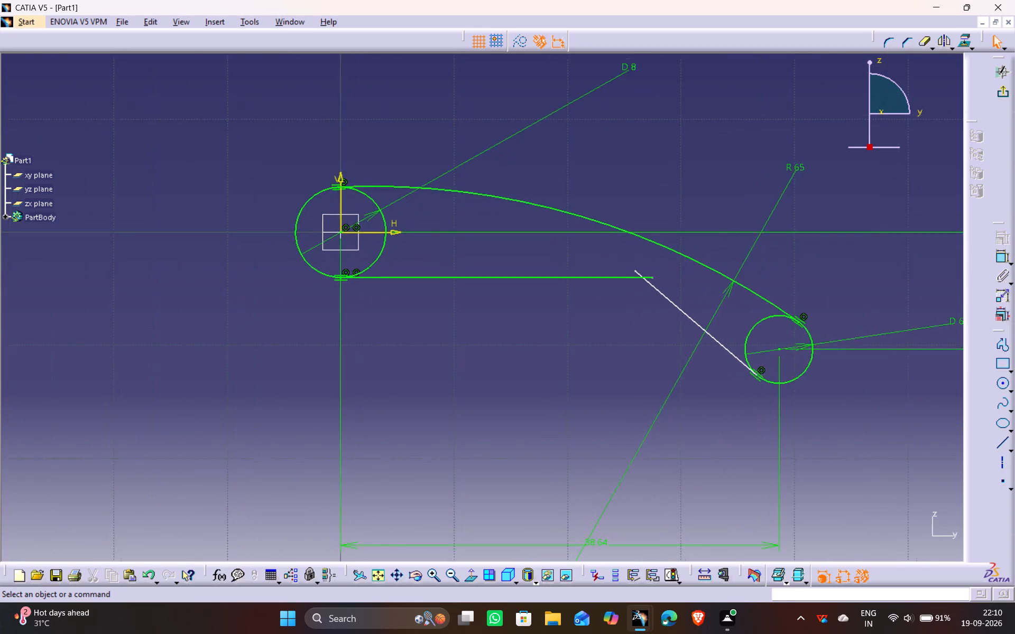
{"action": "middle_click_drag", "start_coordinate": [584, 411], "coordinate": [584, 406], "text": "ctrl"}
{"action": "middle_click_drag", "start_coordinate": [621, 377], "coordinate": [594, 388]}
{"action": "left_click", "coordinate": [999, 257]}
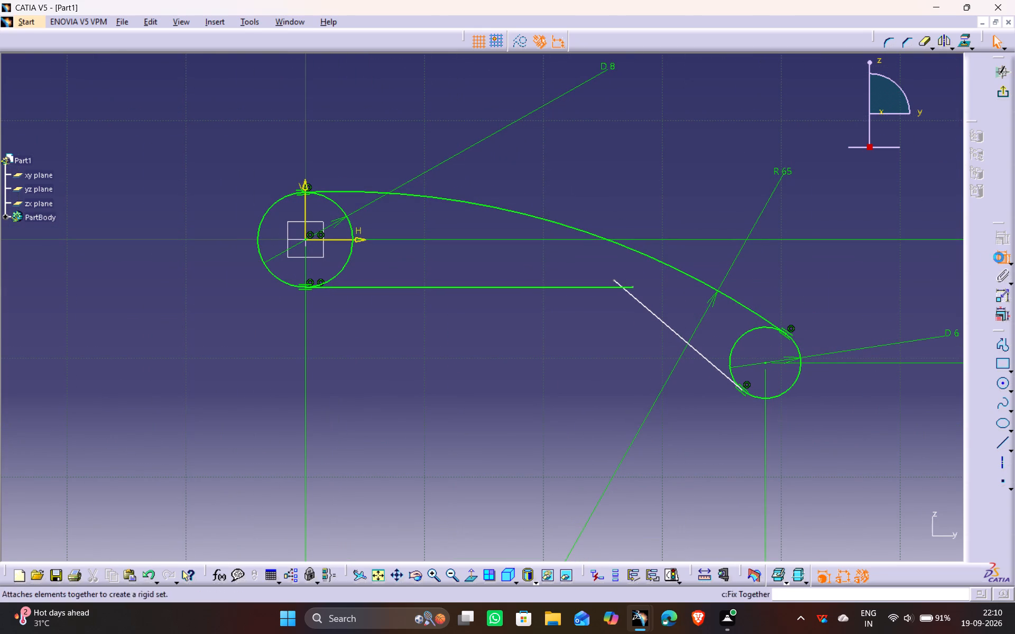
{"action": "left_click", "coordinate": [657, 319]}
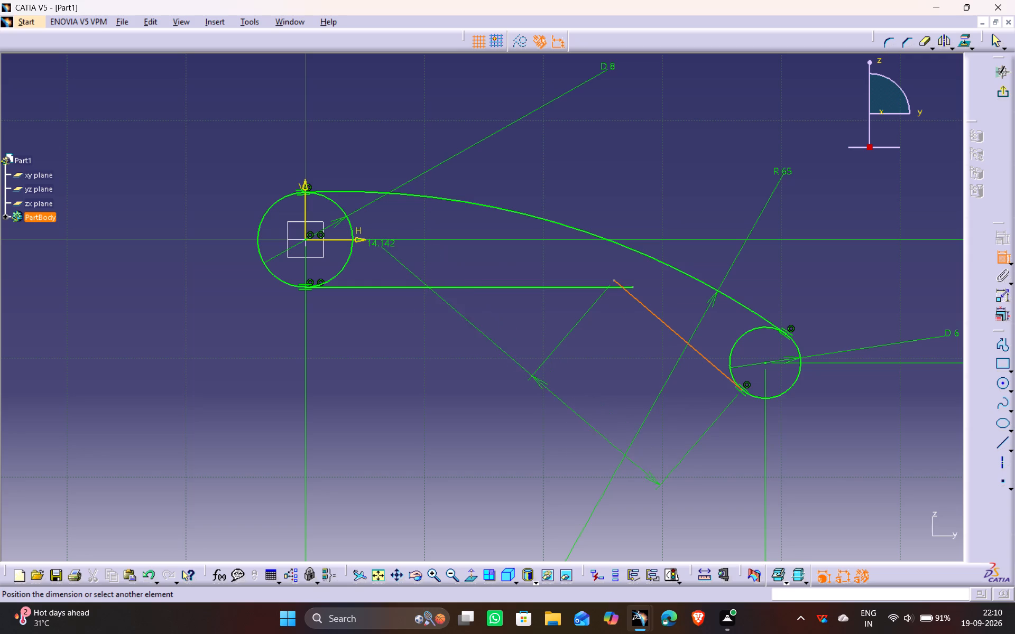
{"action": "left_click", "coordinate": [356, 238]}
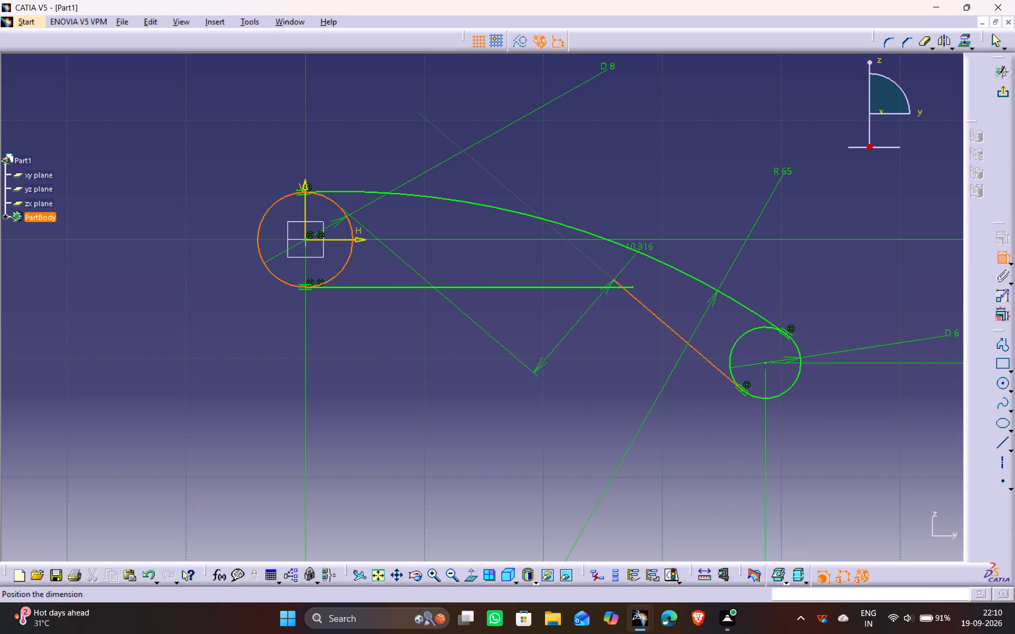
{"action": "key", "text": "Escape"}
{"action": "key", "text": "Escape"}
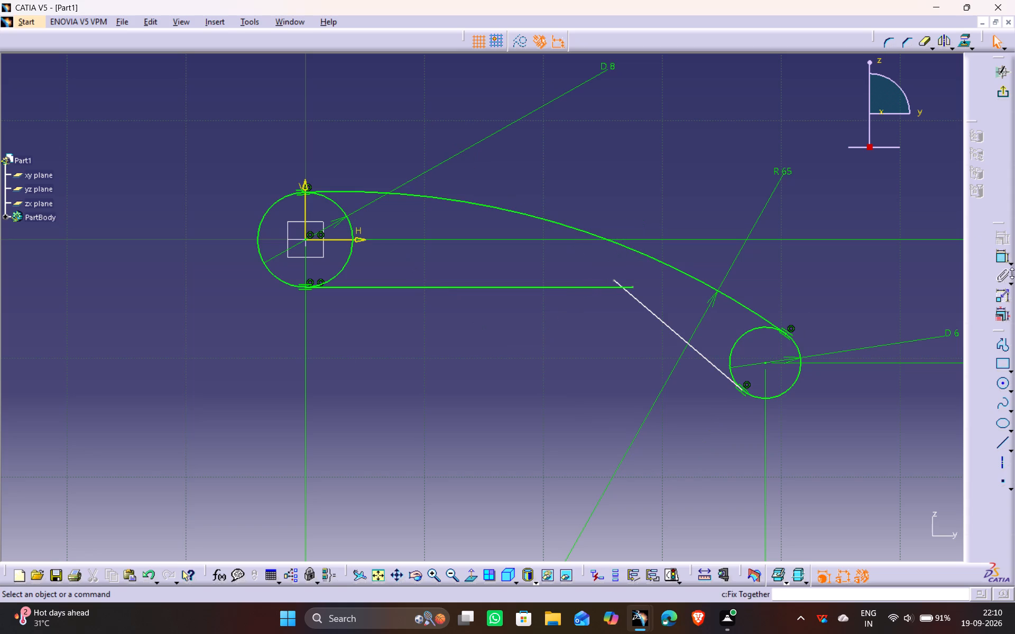
Constrain the angle between the sloped line and the horizontal sketch axis to 35 degrees.
{"action": "left_click", "coordinate": [1000, 257]}
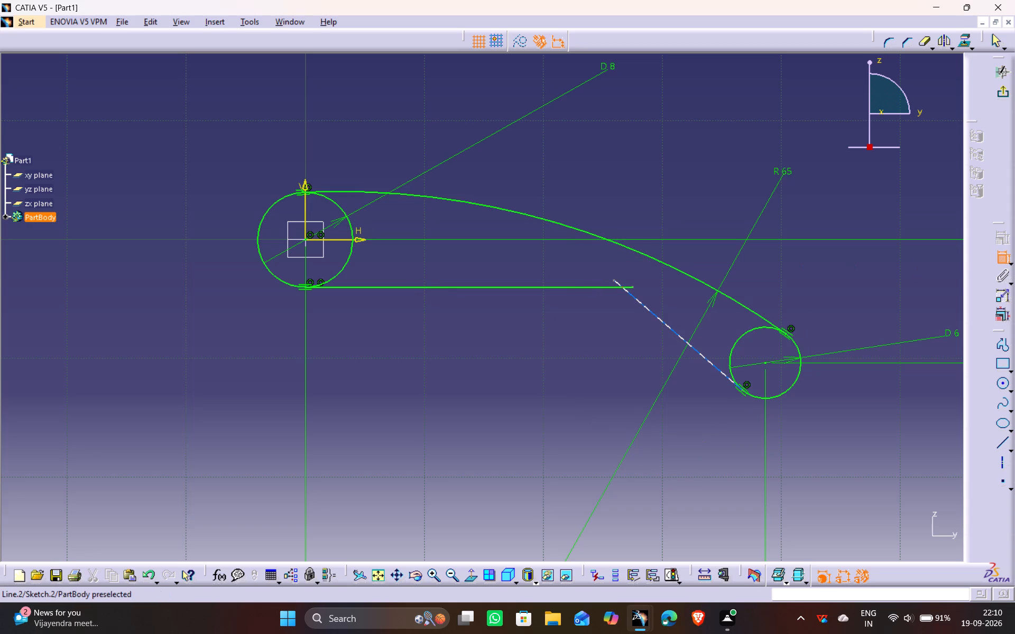
{"action": "left_click", "coordinate": [657, 319]}
{"action": "left_click", "coordinate": [363, 240]}
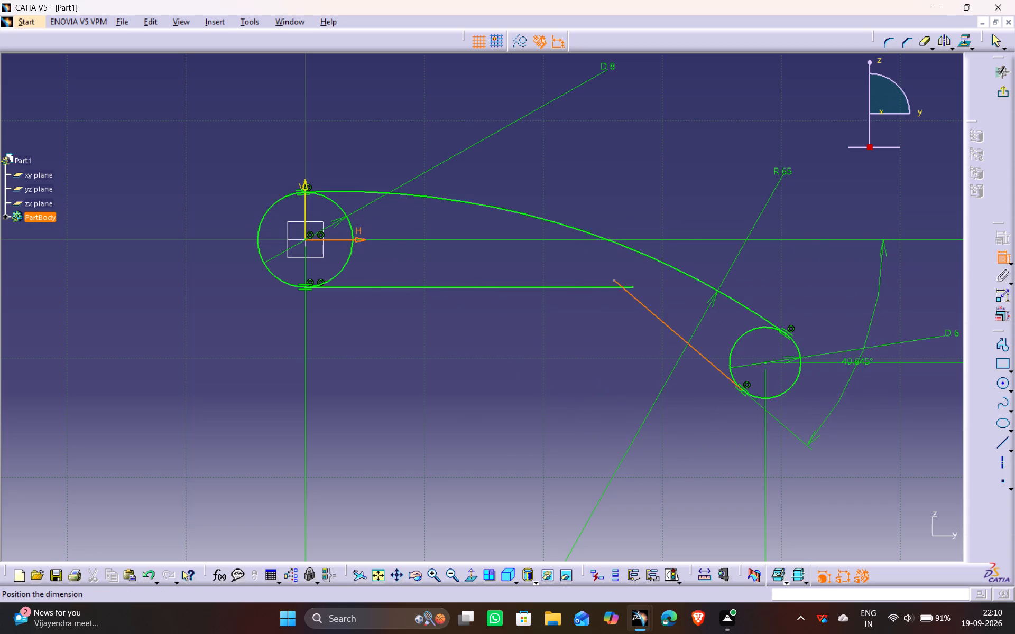
{"action": "left_click", "coordinate": [881, 305]}
{"action": "double_click", "coordinate": [884, 302]}
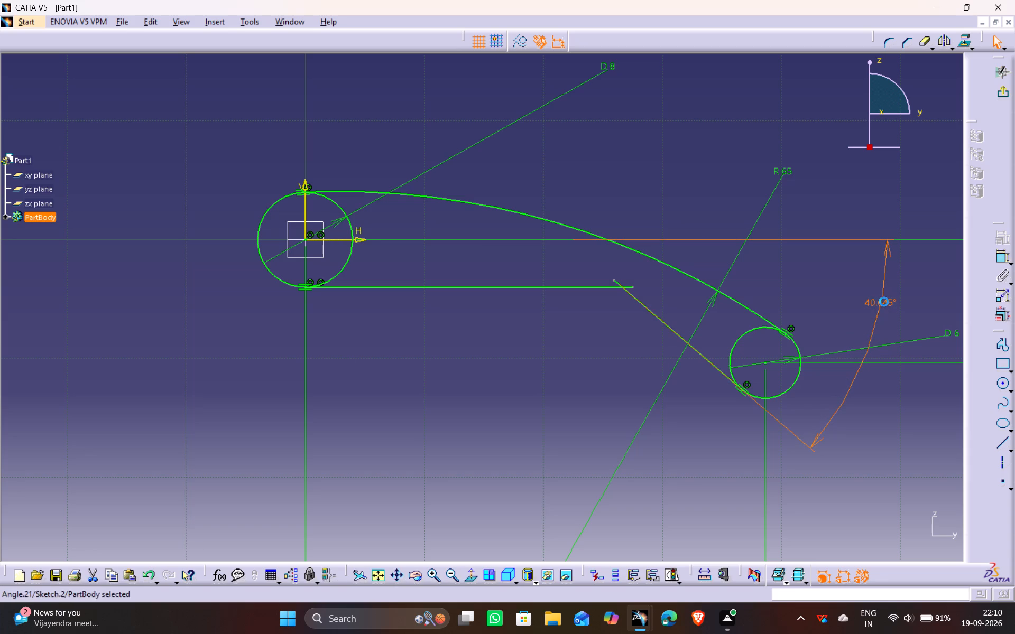
{"action": "middle_click_drag", "start_coordinate": [905, 367], "coordinate": [746, 365]}
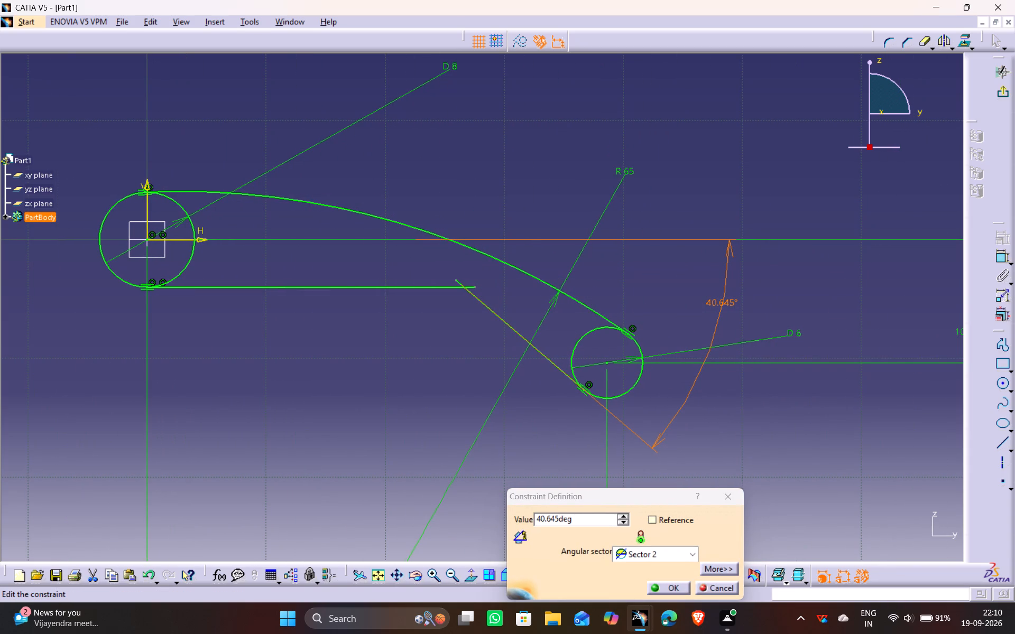
{"action": "type", "text": "35"}
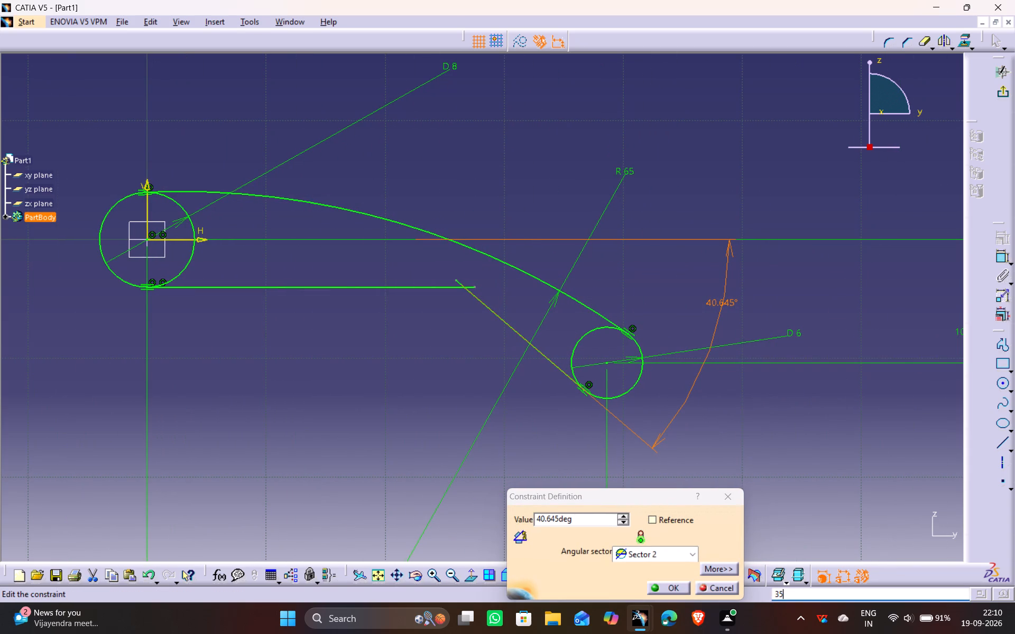
{"action": "left_click_drag", "start_coordinate": [585, 518], "coordinate": [501, 514]}
{"action": "type", "text": "35"}
{"action": "key", "text": "Return"}
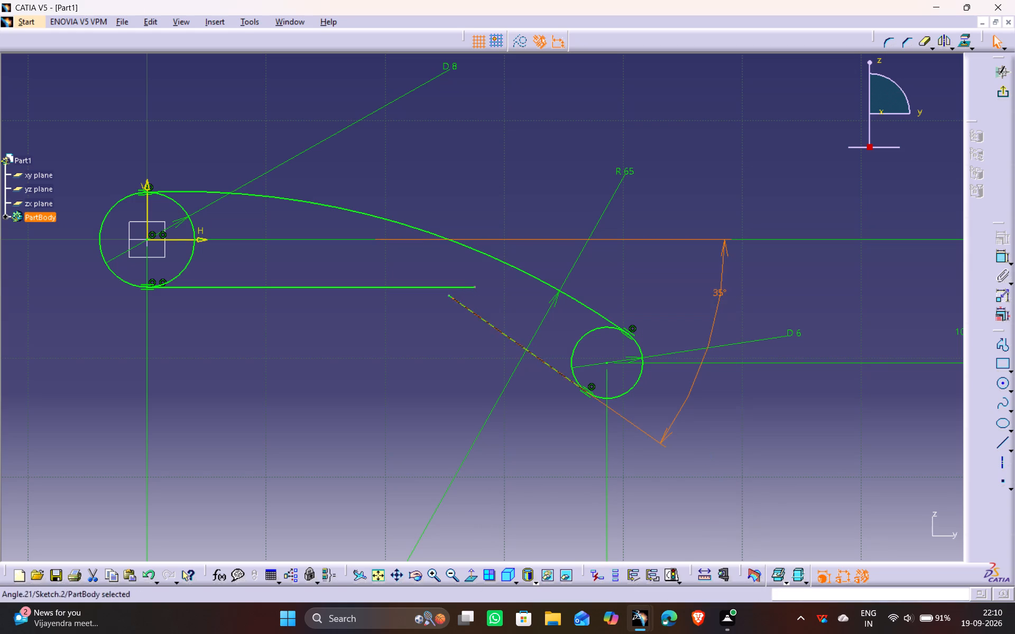
{"action": "left_click", "coordinate": [685, 177]}
Extend the sloped line's upper end so it crosses above the horizontal line tangent to the 8 mm circle.
{"action": "left_click_drag", "start_coordinate": [449, 295], "coordinate": [411, 276]}
{"action": "left_click", "coordinate": [551, 193]}
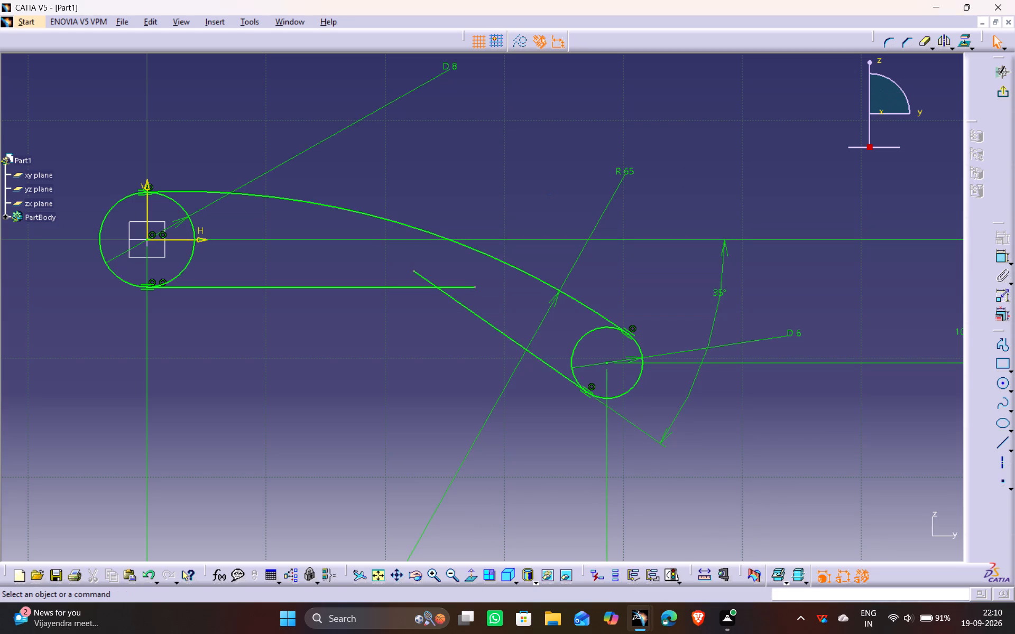
Quick-trim the overhanging ends of the sloped and horizontal lines so both stop at their intersection.
{"action": "left_click", "coordinate": [924, 40]}
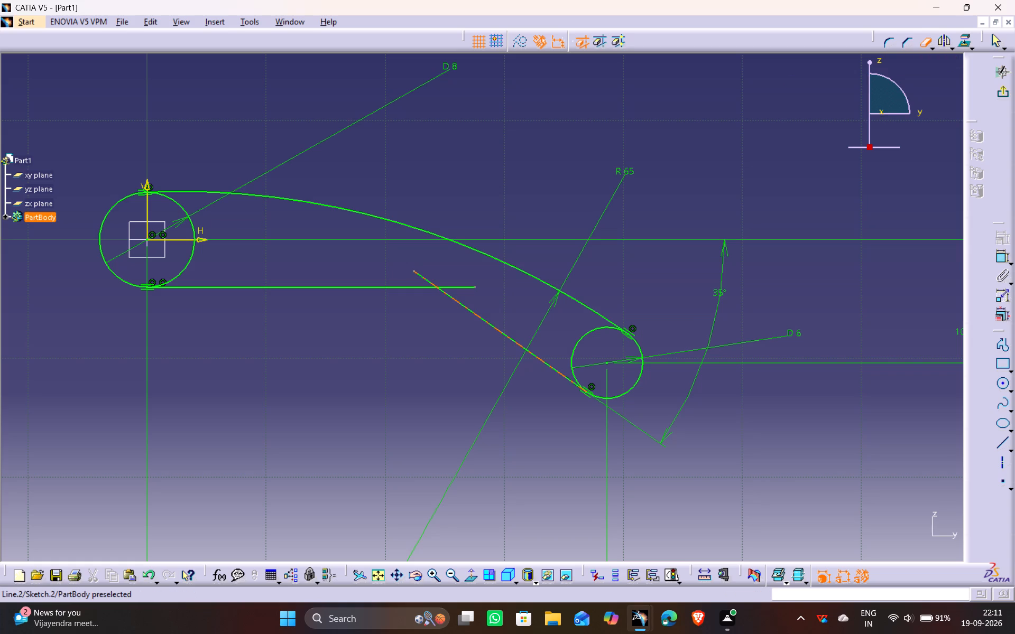
{"action": "left_click", "coordinate": [422, 273]}
{"action": "left_click", "coordinate": [584, 138]}
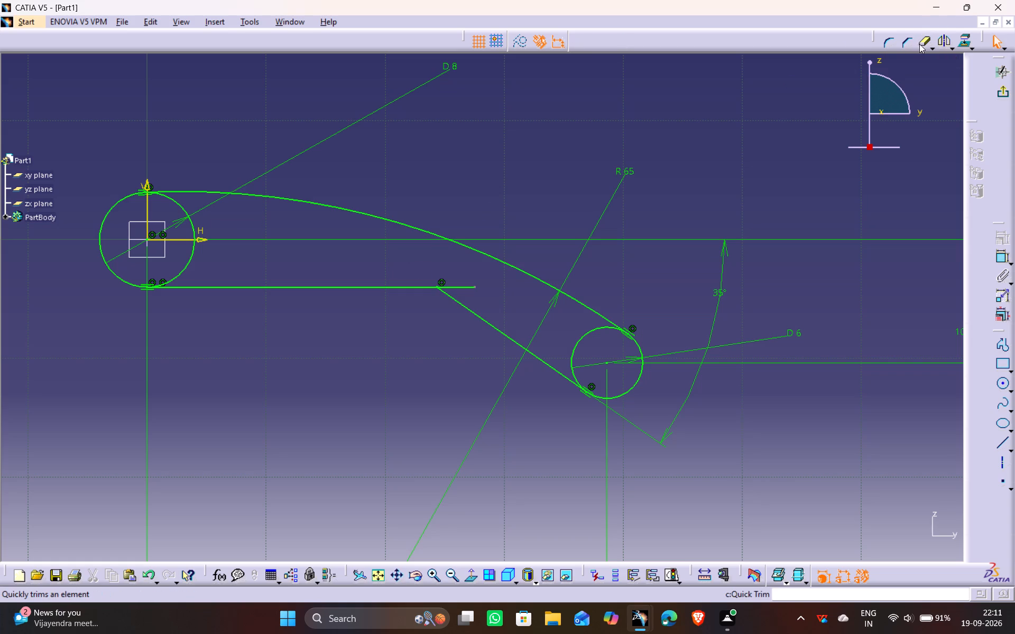
{"action": "left_click", "coordinate": [922, 43]}
{"action": "left_click", "coordinate": [466, 287]}
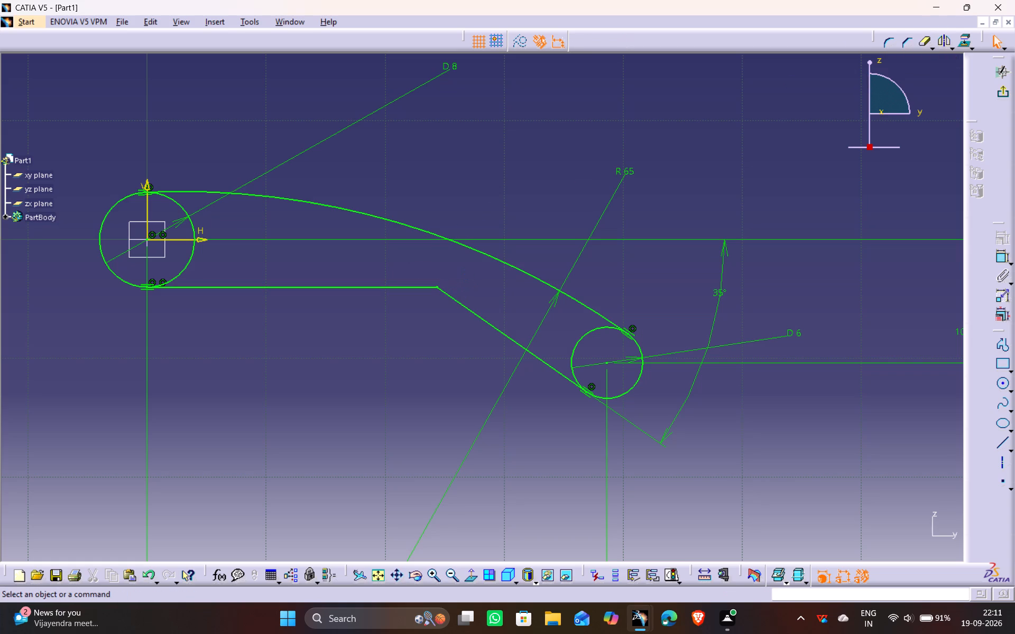
{"action": "left_click", "coordinate": [524, 167]}
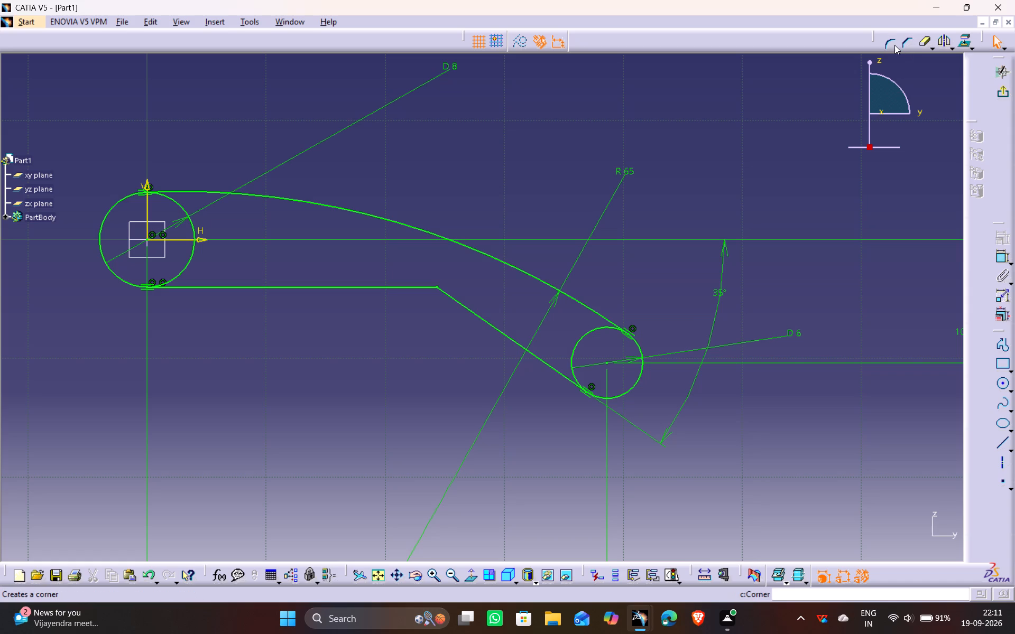
Round the junction of the horizontal and sloped lines with a Corner and set its radius to 12 mm.
{"action": "left_click", "coordinate": [890, 42]}
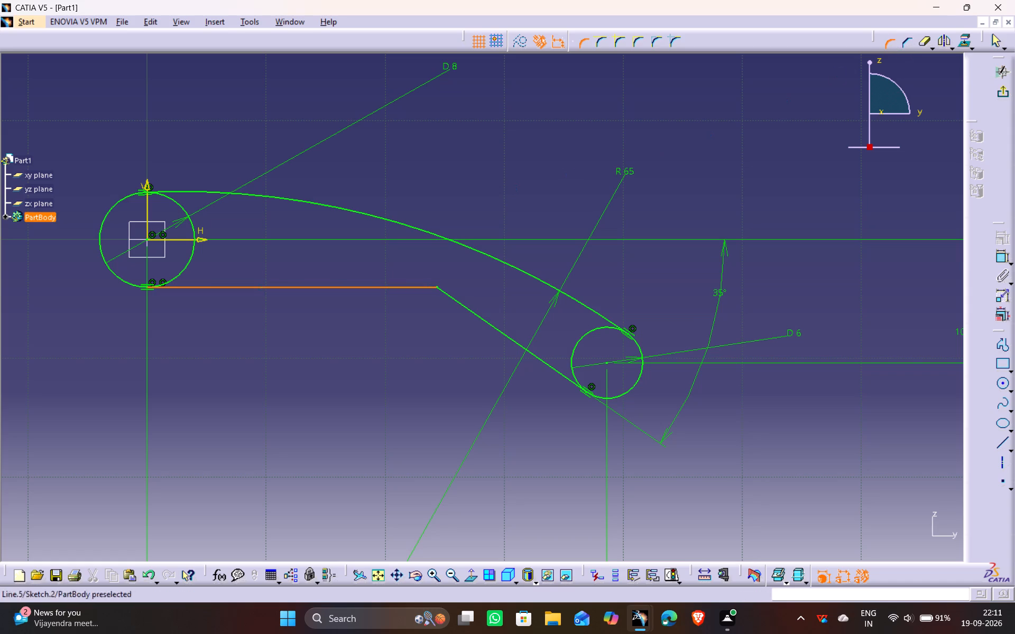
{"action": "left_click", "coordinate": [414, 285]}
{"action": "left_click", "coordinate": [445, 294]}
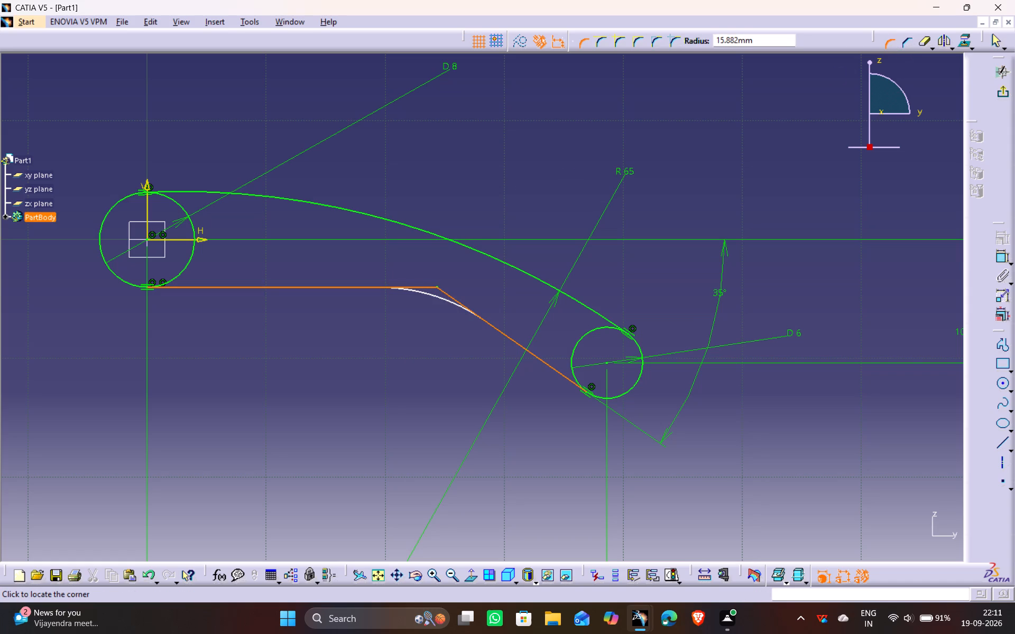
{"action": "left_click", "coordinate": [437, 297]}
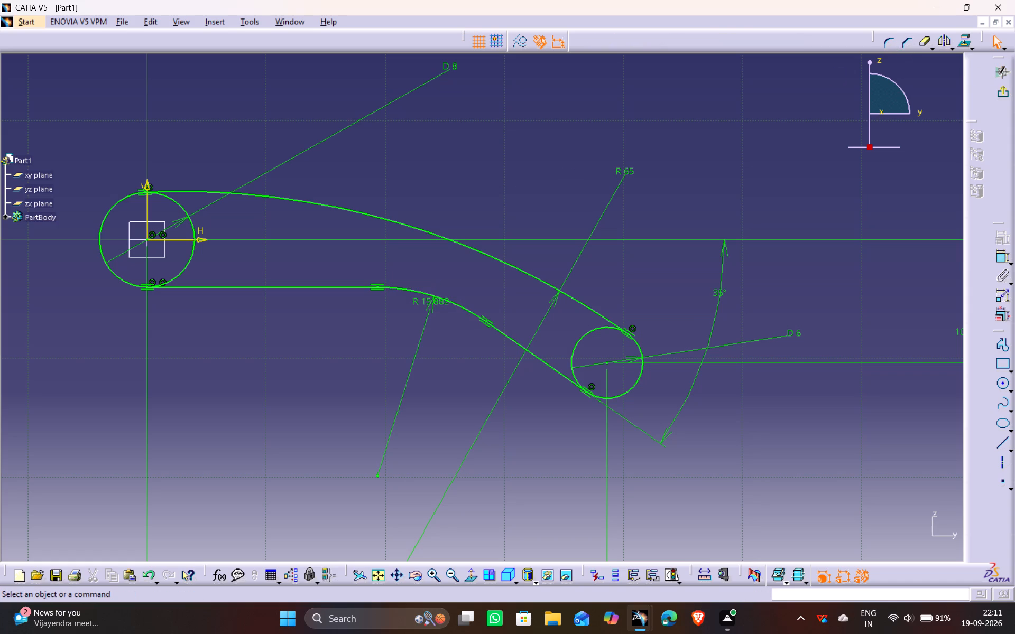
{"action": "double_click", "coordinate": [435, 304]}
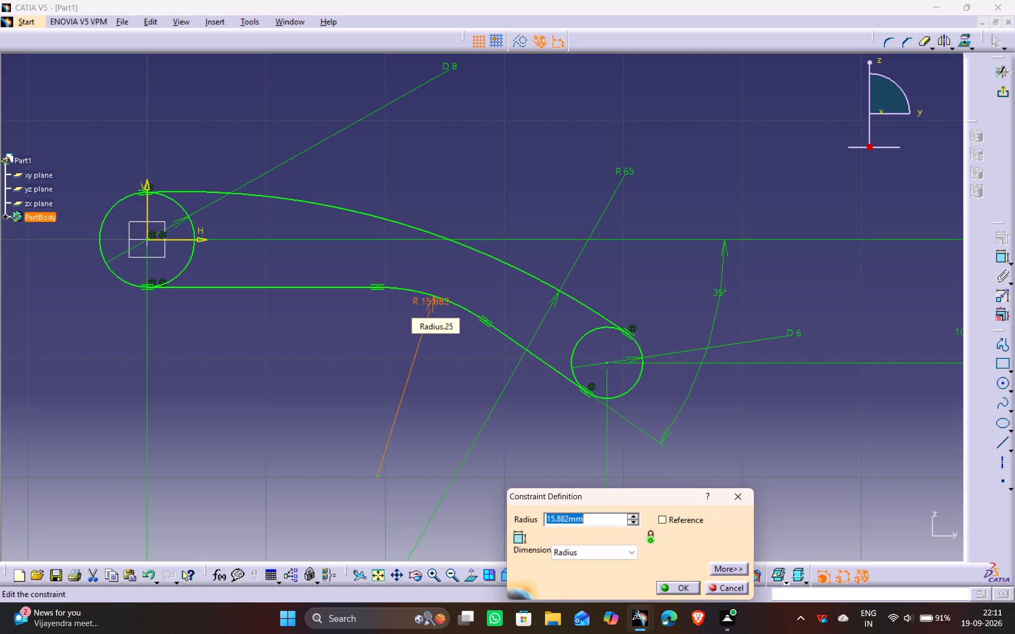
{"action": "type", "text": "12"}
{"action": "key", "text": "Return"}
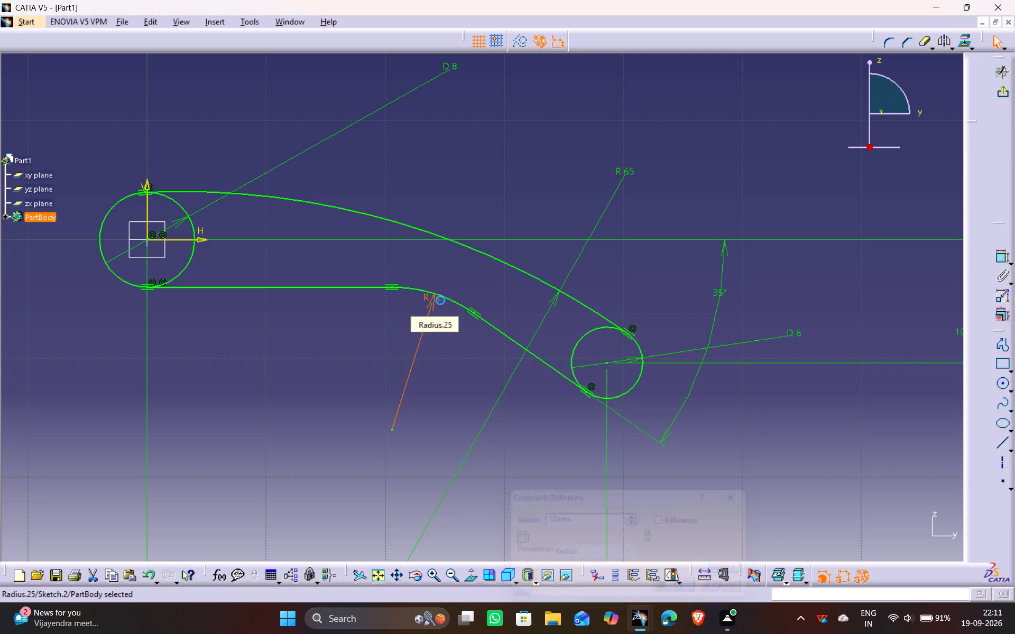
{"action": "left_click", "coordinate": [504, 142]}
{"action": "middle_click_drag", "start_coordinate": [493, 183], "coordinate": [526, 179]}
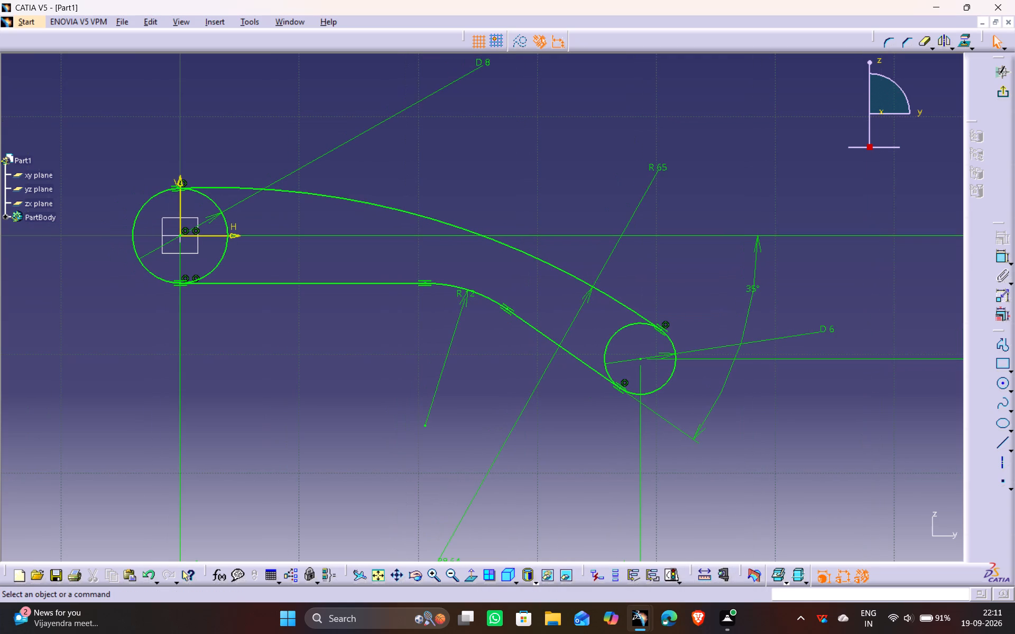
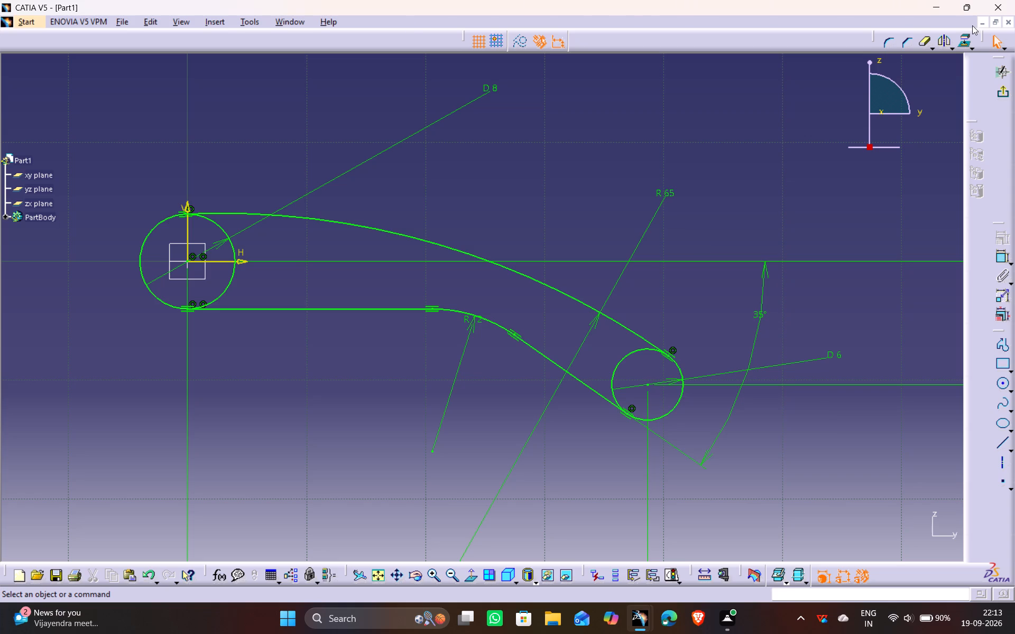
Quick-trim the inner arcs of the 6 mm and 8 mm circles, leaving only the rounded outer ends of the lever profile.
{"action": "left_click", "coordinate": [922, 45]}
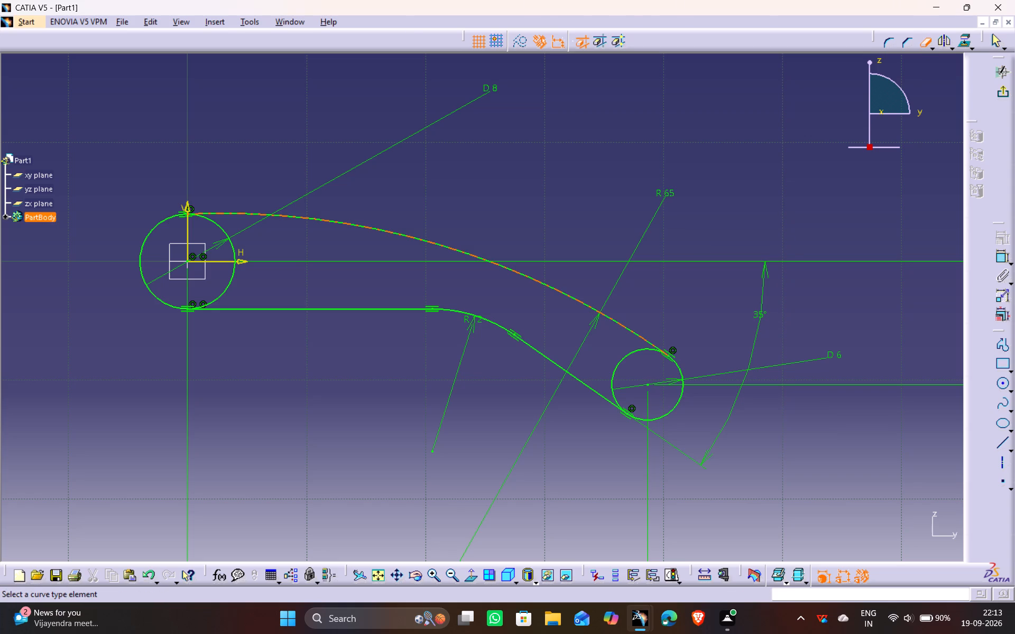
{"action": "left_click", "coordinate": [620, 362]}
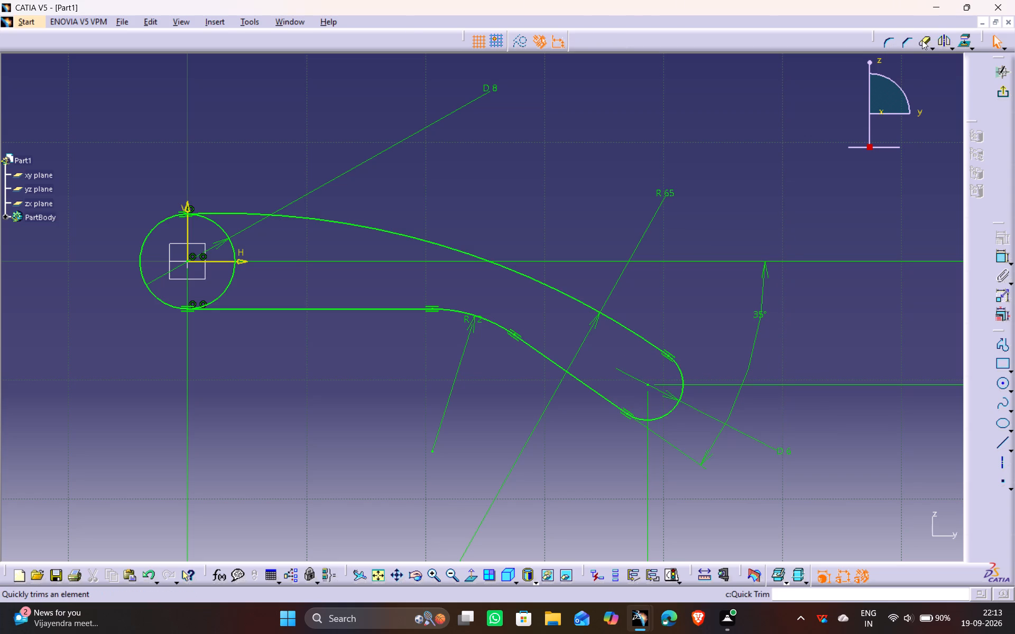
{"action": "left_click", "coordinate": [922, 43]}
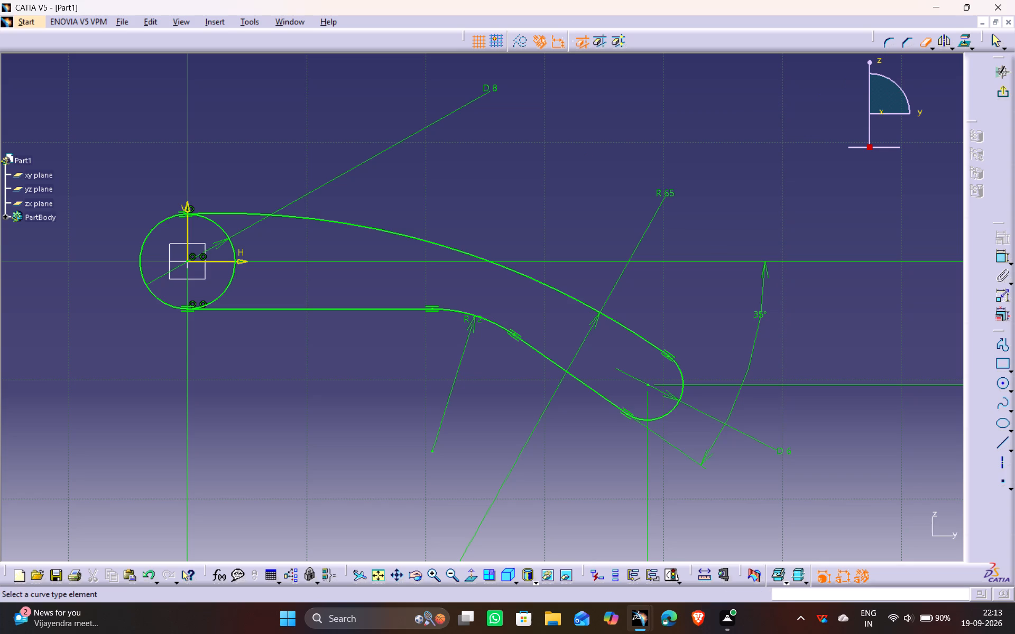
{"action": "left_click", "coordinate": [230, 285]}
{"action": "left_click", "coordinate": [511, 167]}
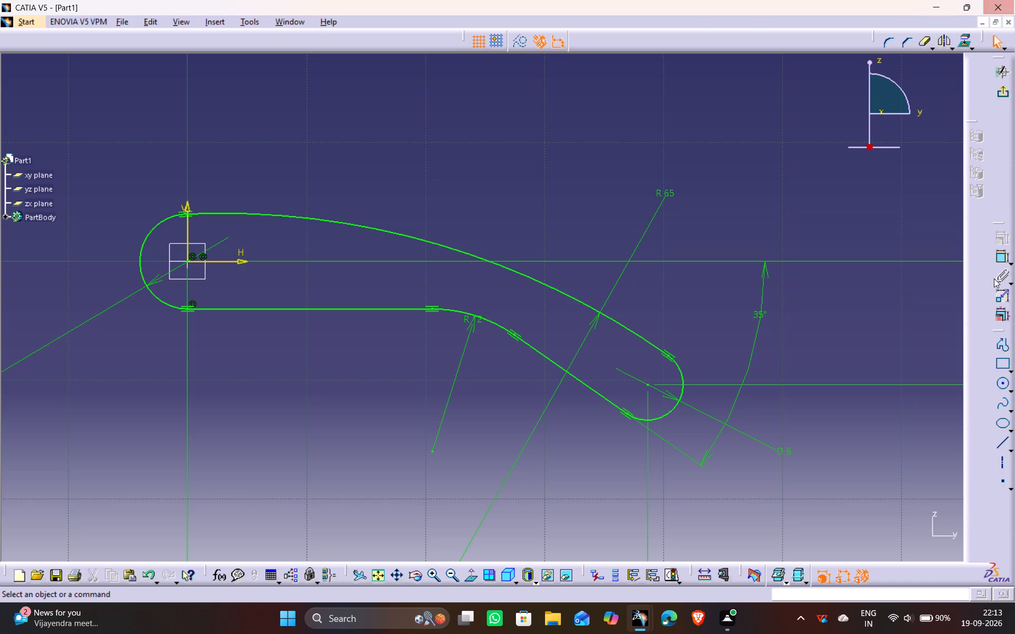
Exit the finished lever profile sketch and return to the 3D part.
{"action": "left_click", "coordinate": [1002, 95]}
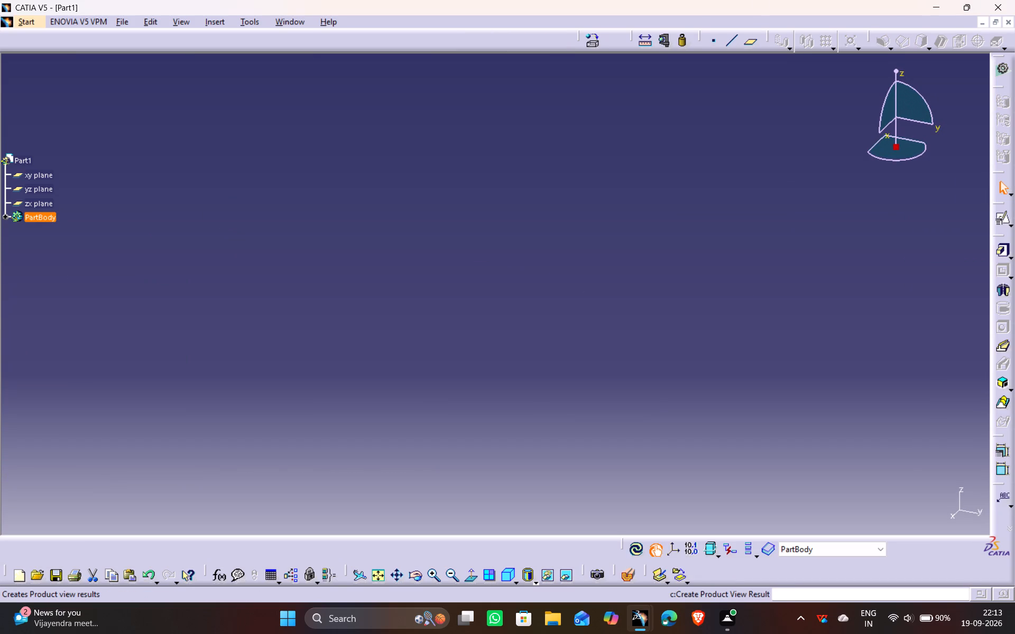
{"action": "left_click", "coordinate": [376, 573]}
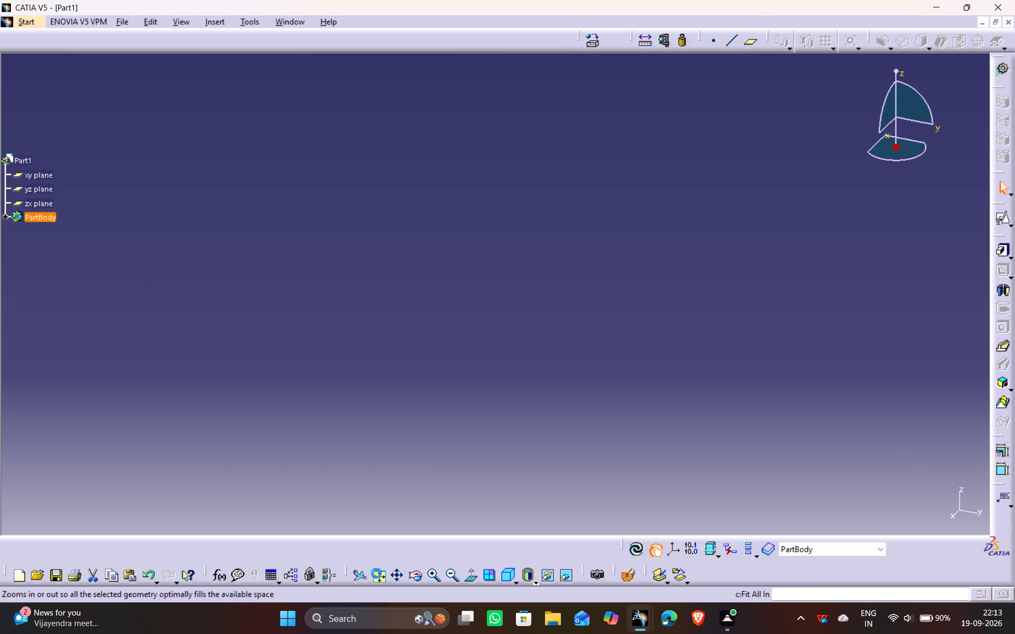
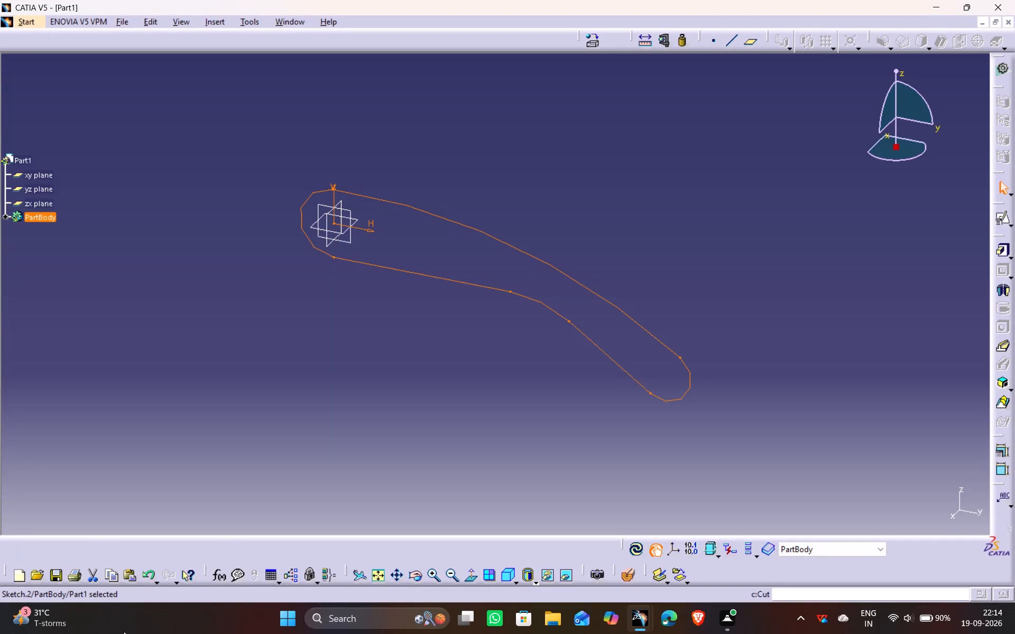
Create a positioned sketch on the xy plane with the axes swapped and the V direction reversed.
{"action": "left_click", "coordinate": [331, 232]}
{"action": "left_click", "coordinate": [1002, 219]}
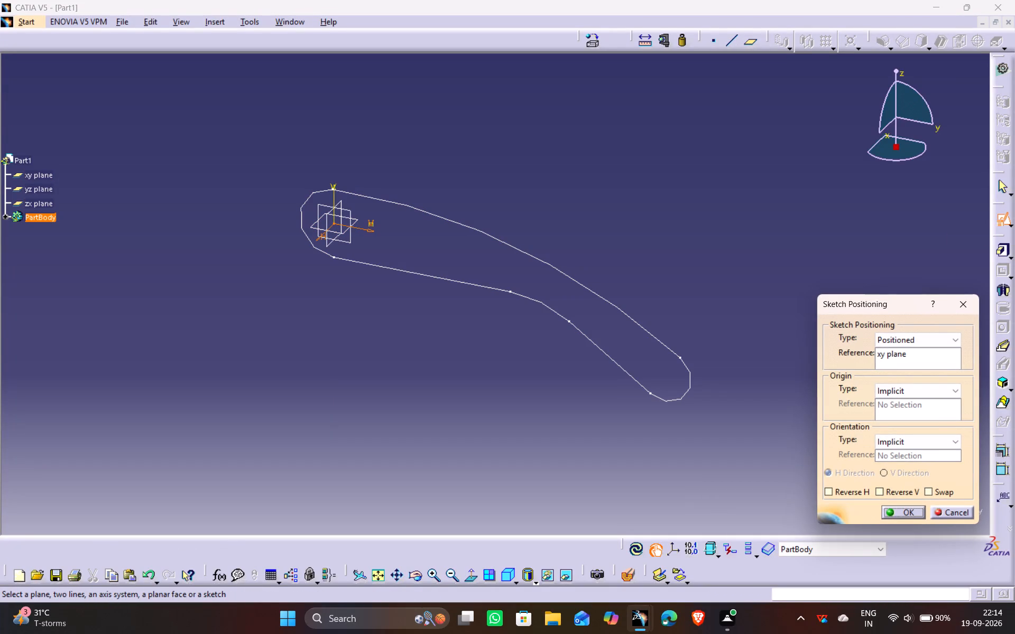
{"action": "left_click", "coordinate": [899, 492]}
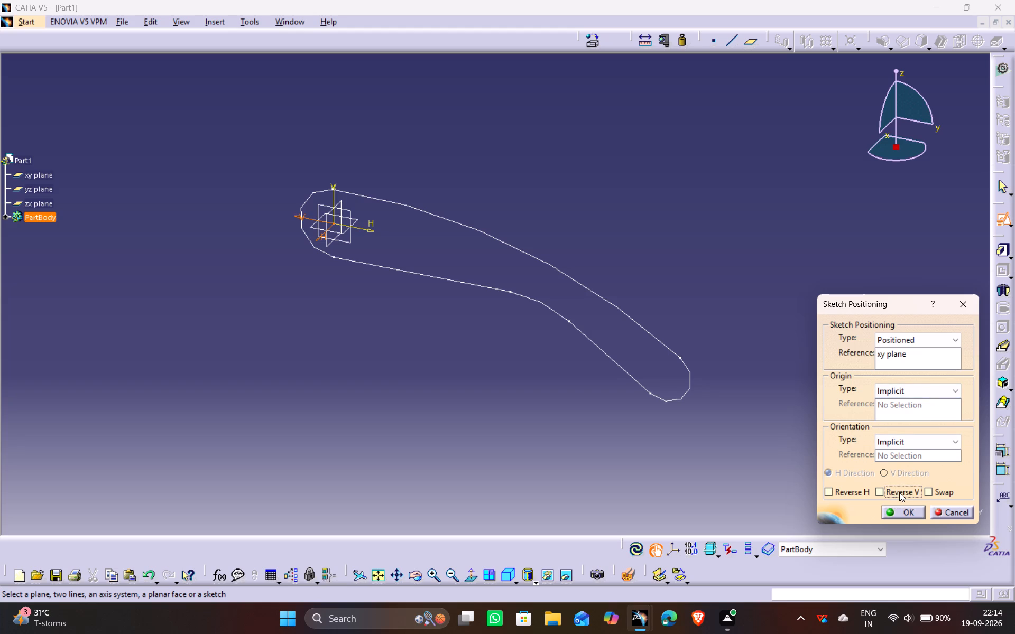
{"action": "left_click", "coordinate": [899, 492]}
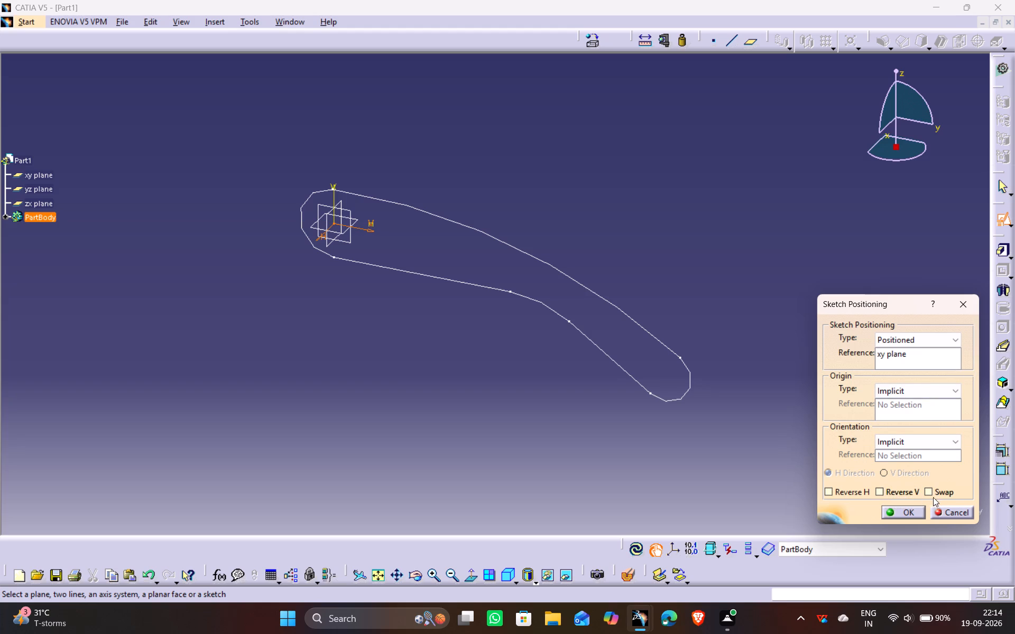
{"action": "left_click", "coordinate": [938, 492]}
{"action": "left_click", "coordinate": [894, 488]}
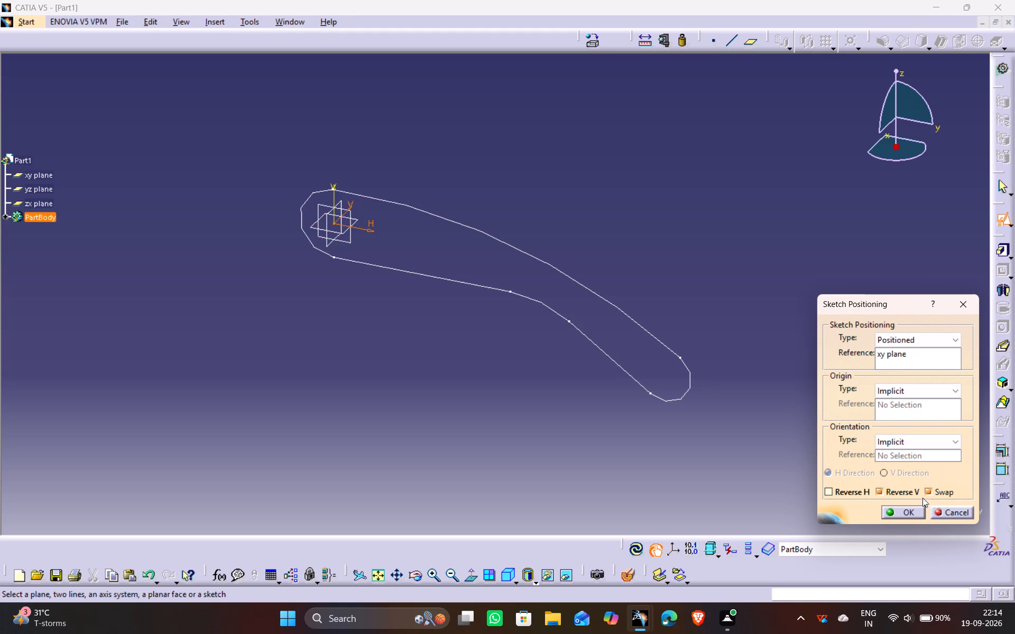
{"action": "scroll", "coordinate": [505, 127], "scroll_direction": "up", "scroll_amount": 1}
{"action": "middle_click_drag", "start_coordinate": [503, 127], "coordinate": [464, 231]}
{"action": "left_click_drag", "start_coordinate": [503, 127], "coordinate": [464, 231]}
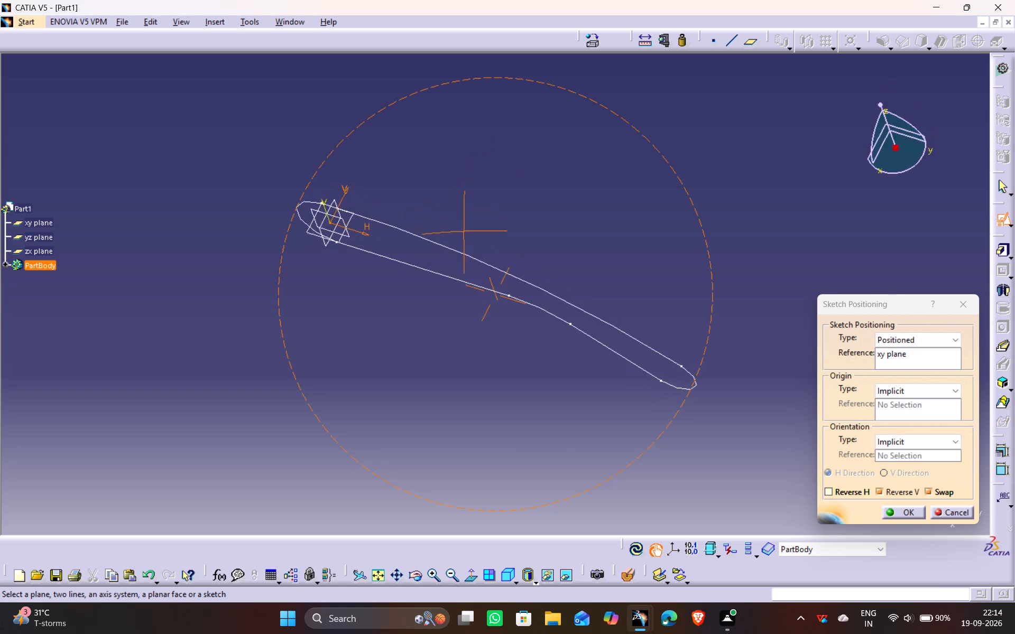
{"action": "middle_click_drag", "start_coordinate": [464, 231], "coordinate": [473, 340]}
{"action": "left_click_drag", "start_coordinate": [464, 231], "coordinate": [473, 340]}
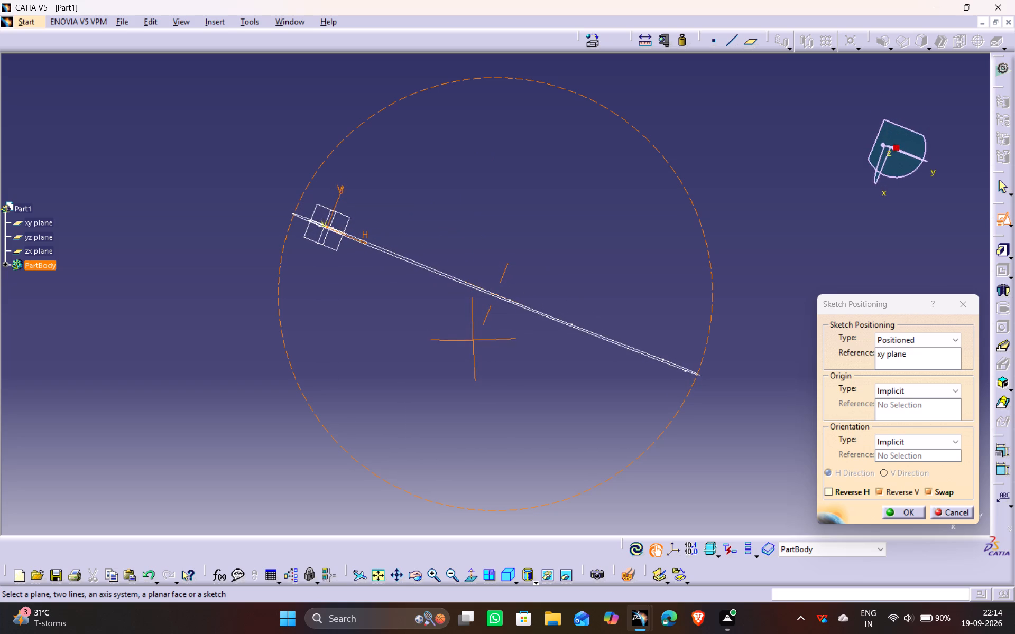
{"action": "middle_click_drag", "start_coordinate": [473, 340], "coordinate": [505, 215]}
{"action": "left_click_drag", "start_coordinate": [473, 340], "coordinate": [505, 213]}
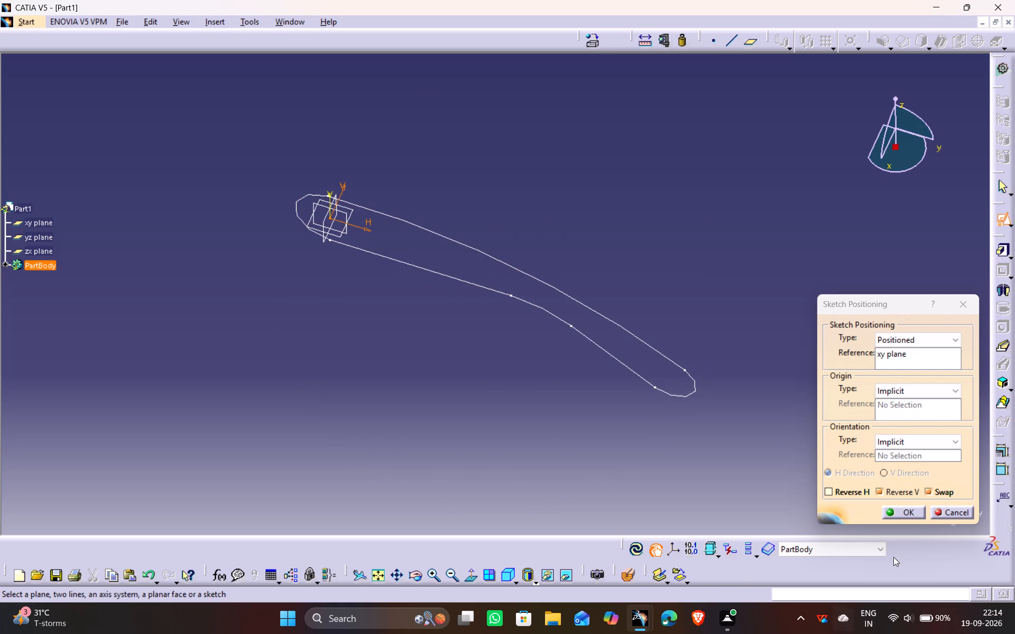
{"action": "left_click", "coordinate": [912, 508]}
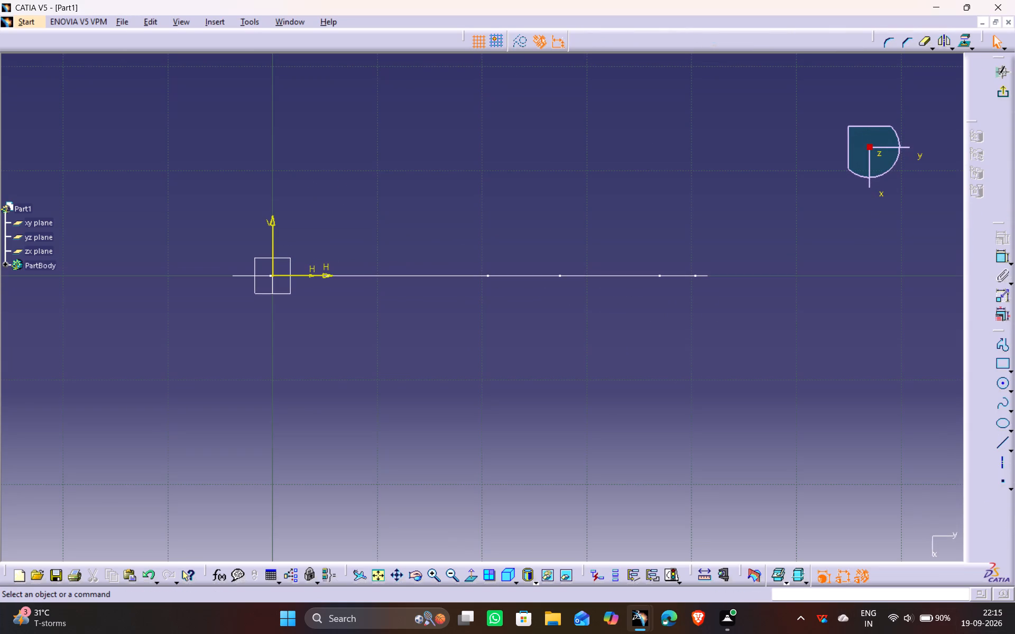
Draw a circle of about 4.1 mm radius centred about 10.4 mm along H and 7.8 mm along V from the origin.
{"action": "middle_click_drag", "start_coordinate": [565, 211], "coordinate": [574, 261]}
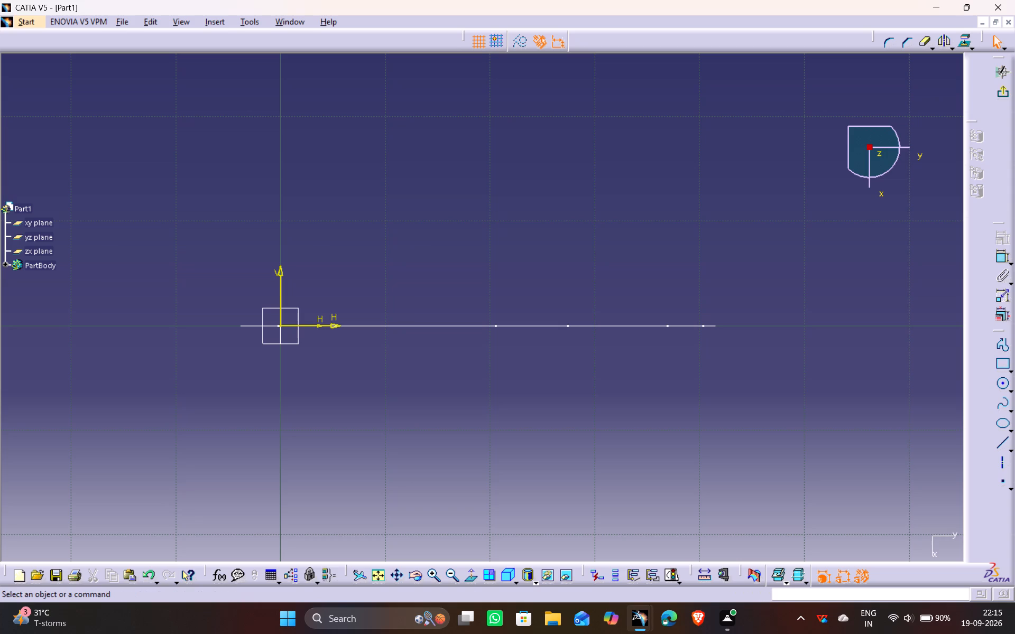
{"action": "left_click_drag", "start_coordinate": [1000, 385], "coordinate": [992, 384]}
{"action": "left_click", "coordinate": [1011, 386]}
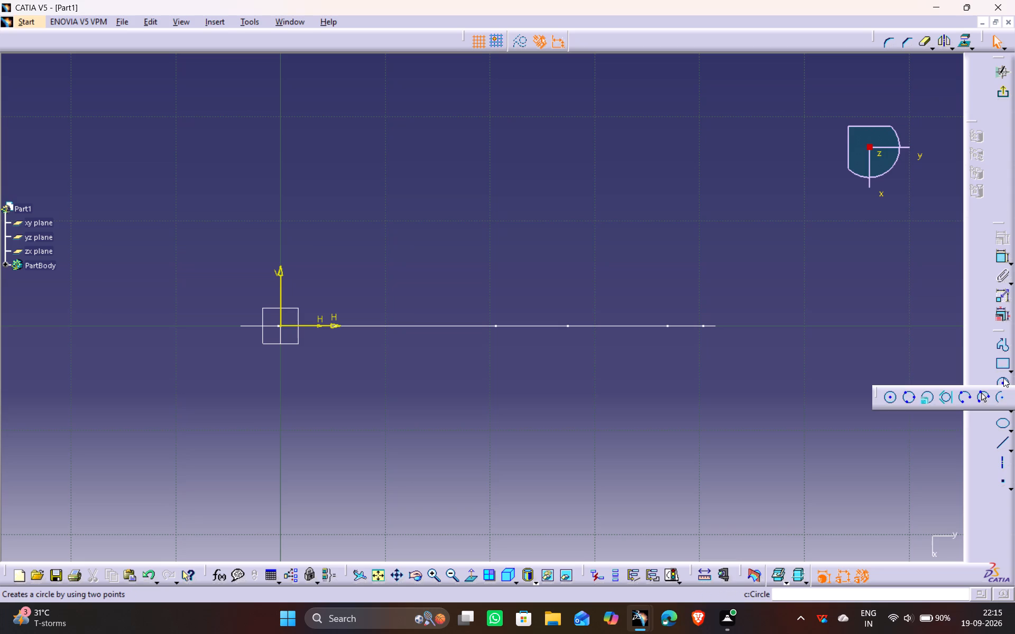
{"action": "left_click", "coordinate": [1006, 379]}
{"action": "left_click", "coordinate": [1007, 380]}
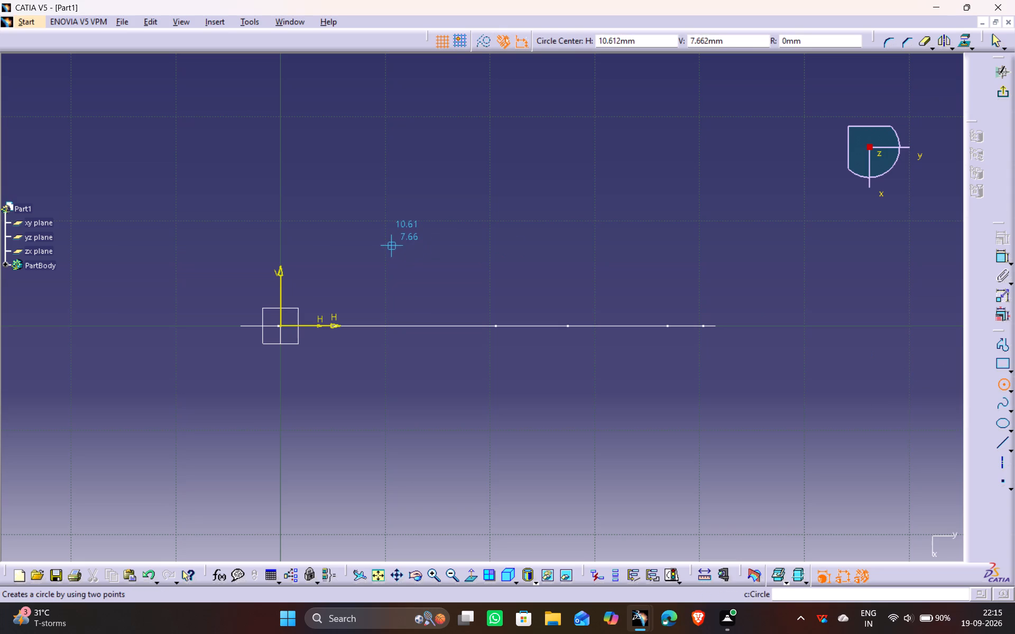
{"action": "left_click", "coordinate": [390, 245]}
{"action": "left_click", "coordinate": [426, 266]}
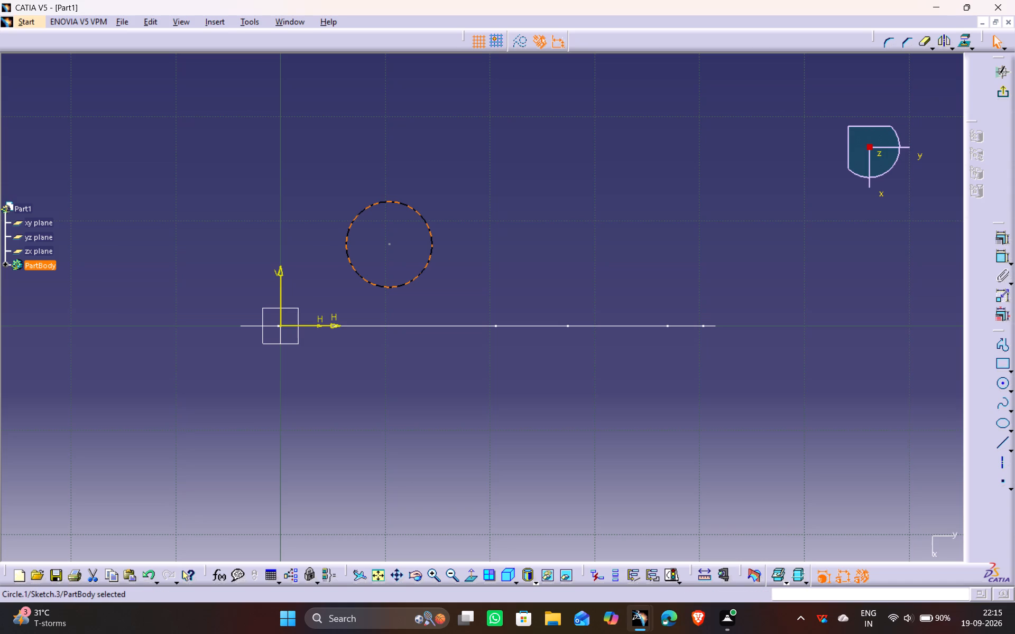
Dimension the circle's radius and set it to 7 mm.
{"action": "middle_click_drag", "start_coordinate": [558, 199], "coordinate": [621, 187]}
{"action": "left_click", "coordinate": [1002, 258]}
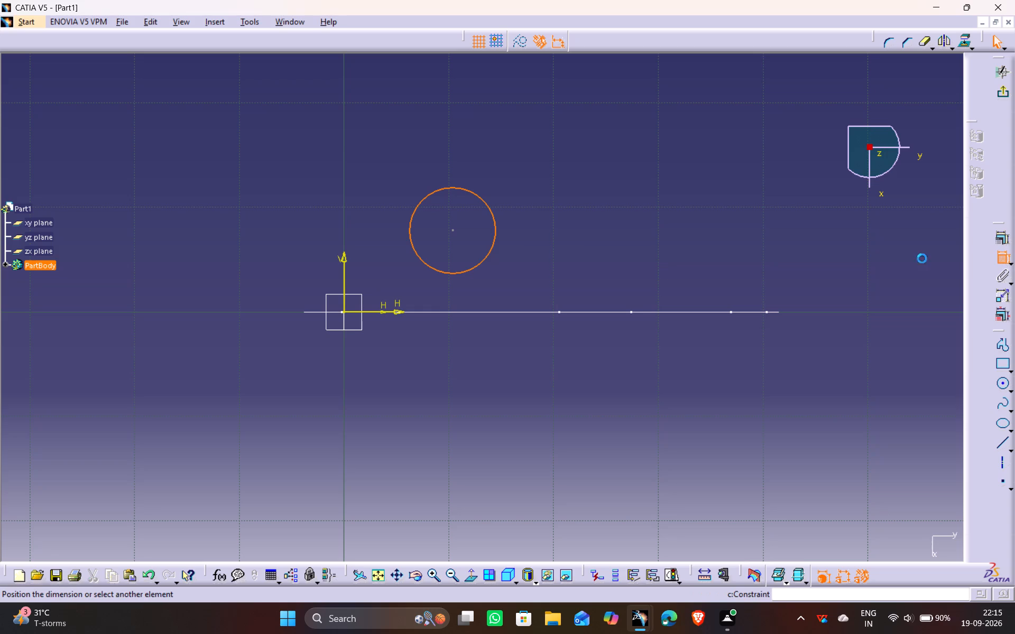
{"action": "left_click", "coordinate": [552, 119]}
{"action": "double_click", "coordinate": [558, 115]}
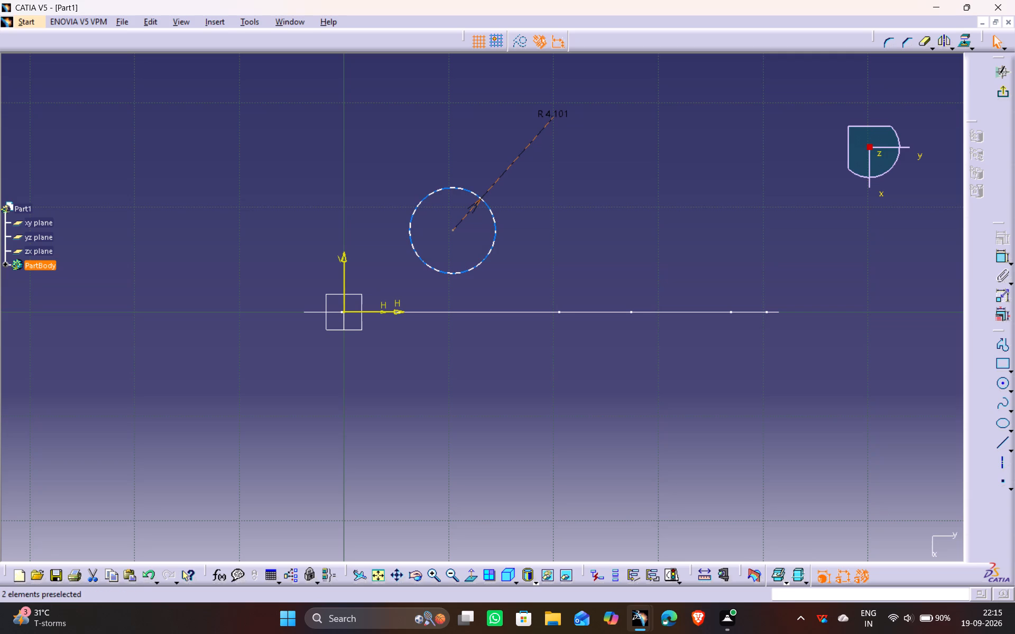
{"action": "double_click", "coordinate": [550, 115]}
{"action": "double_click", "coordinate": [551, 114]}
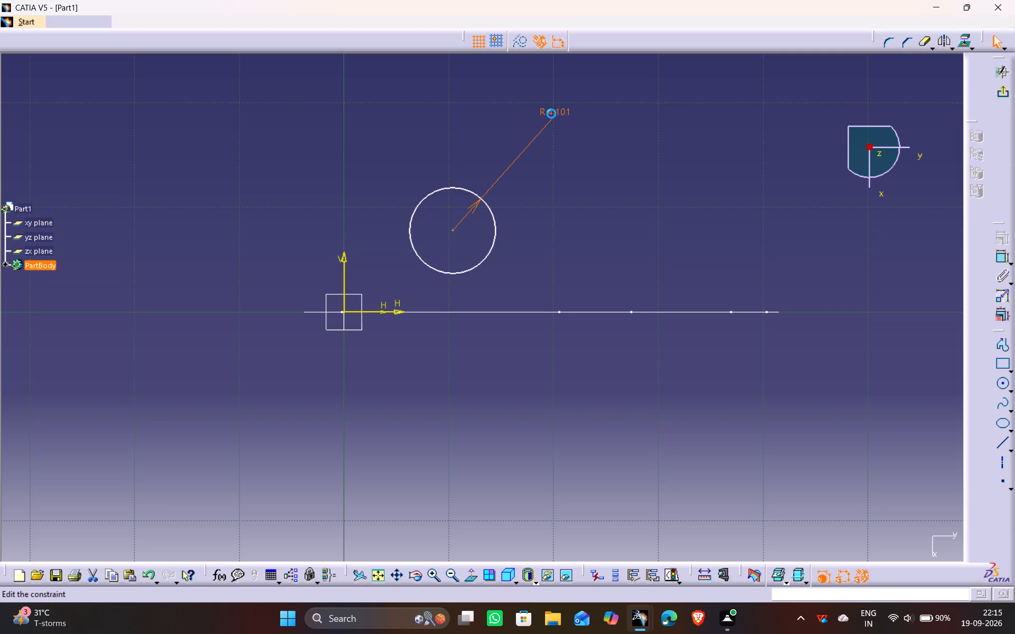
{"action": "key", "text": "7"}
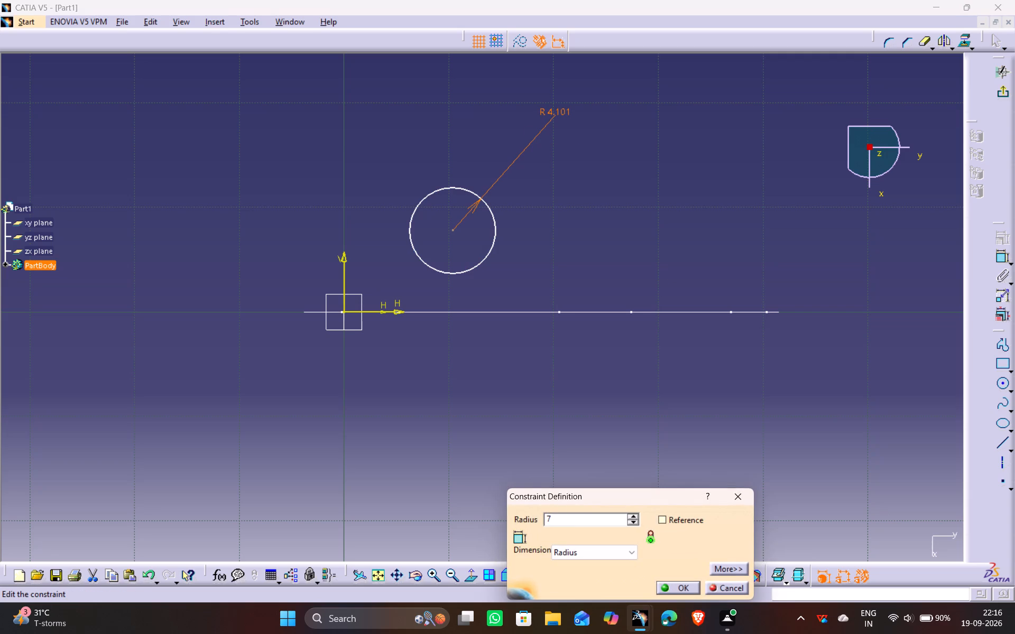
{"action": "key", "text": "Return"}
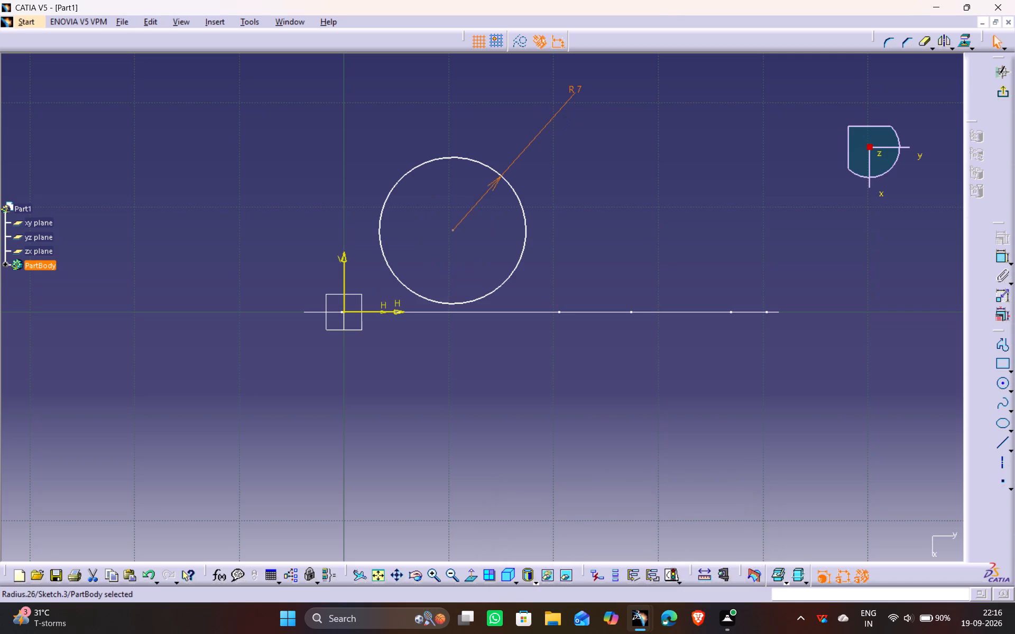
Constrain the circle's centre to a distance of 10 mm from the horizontal H axis.
{"action": "left_click", "coordinate": [451, 231]}
{"action": "left_click", "coordinate": [1001, 257]}
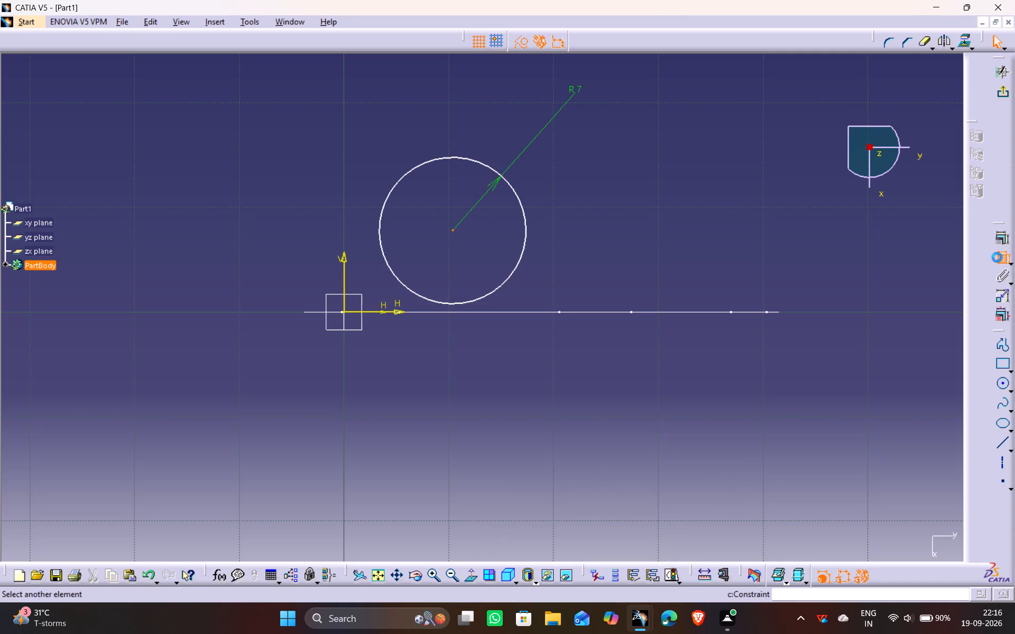
{"action": "left_click", "coordinate": [379, 310]}
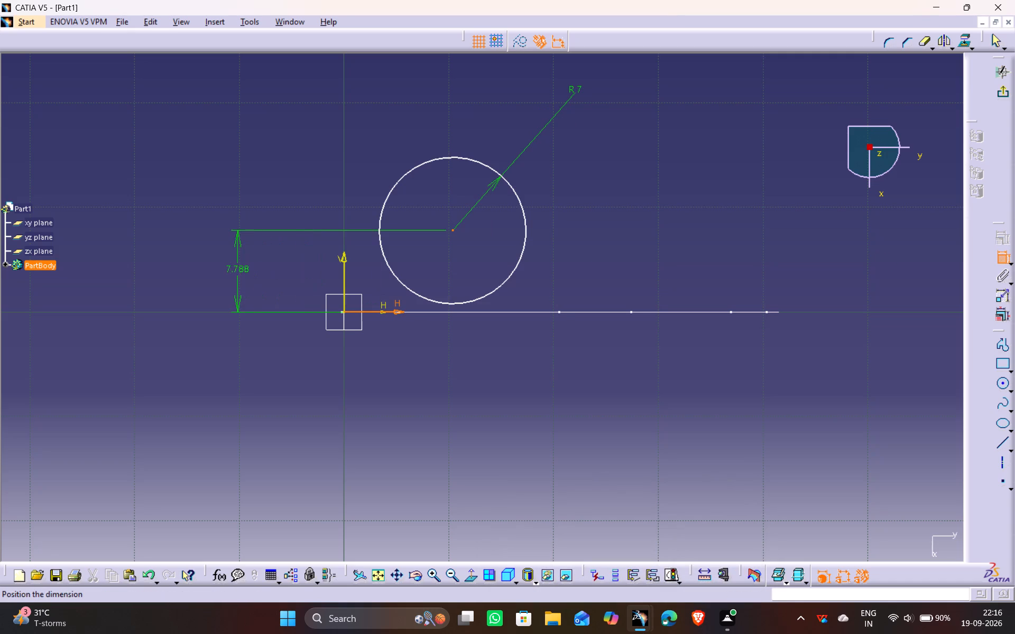
{"action": "left_click", "coordinate": [236, 272]}
{"action": "left_click", "coordinate": [239, 267]}
{"action": "left_click", "coordinate": [243, 267]}
{"action": "double_click", "coordinate": [243, 267]}
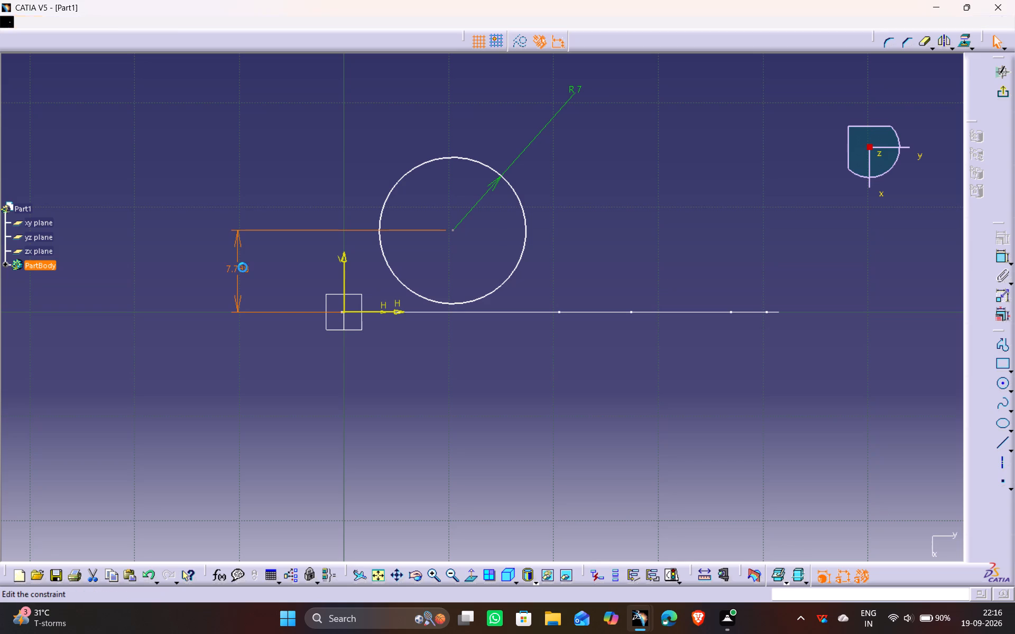
{"action": "key", "text": "1"}
{"action": "key", "text": "0"}
{"action": "key", "text": "Return"}
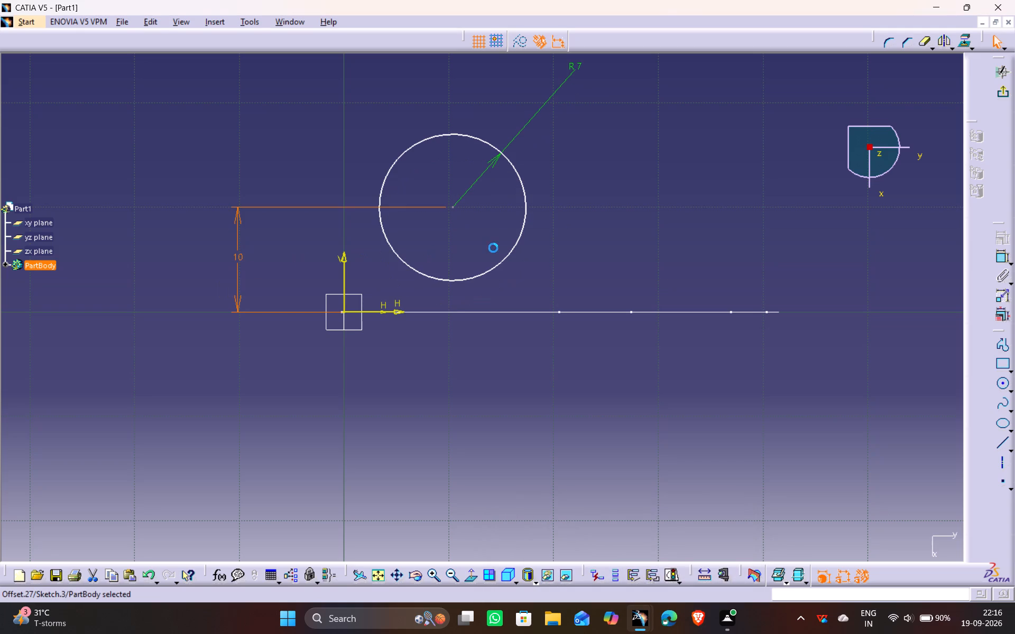
{"action": "left_click", "coordinate": [672, 174]}
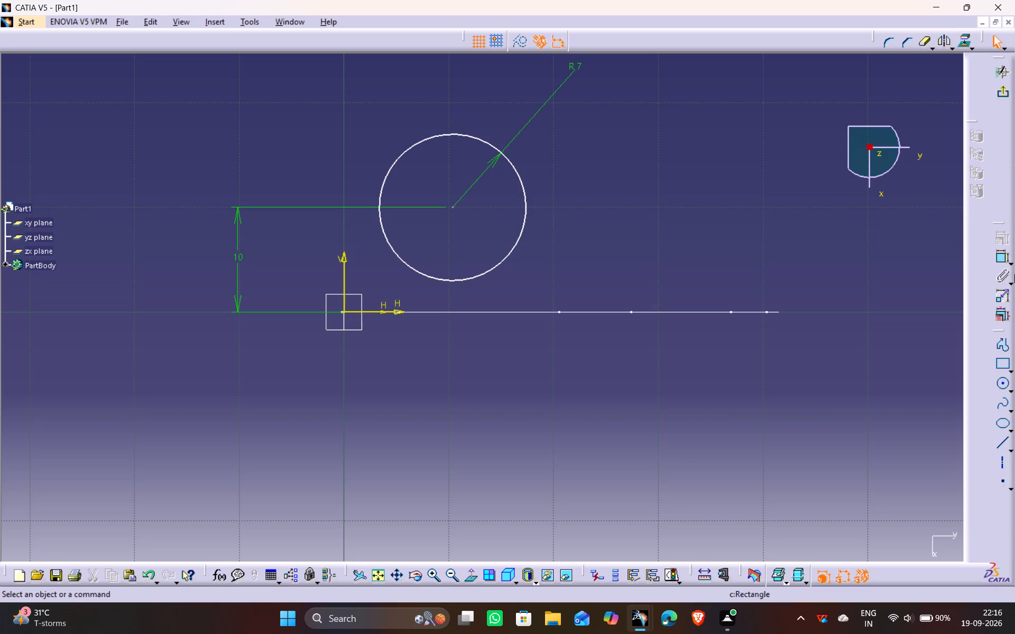
Constrain the circle's centre to a distance of 12 mm from the vertical V axis.
{"action": "left_click", "coordinate": [1001, 262]}
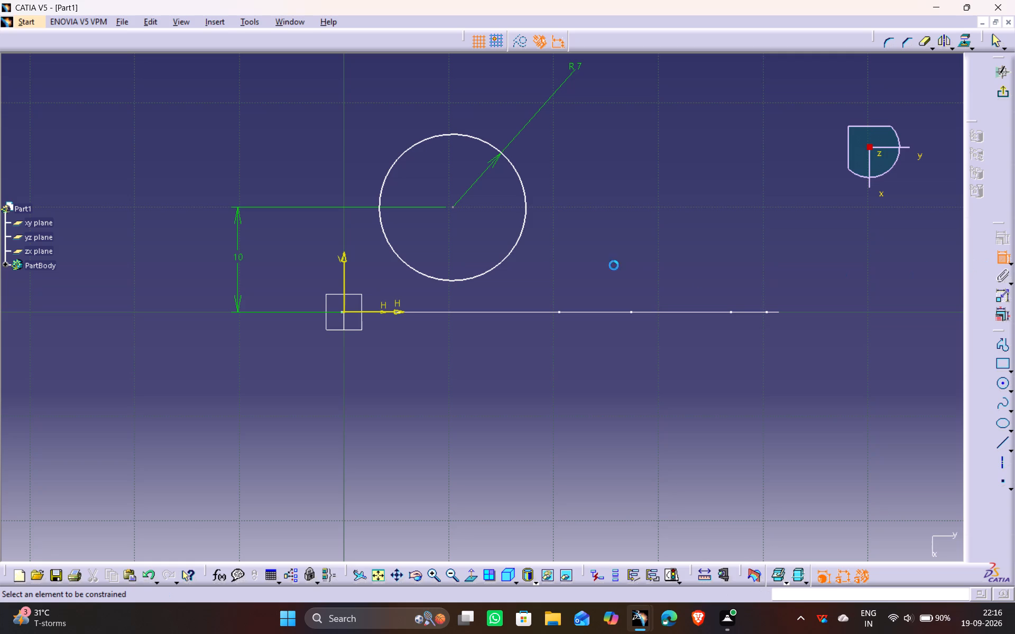
{"action": "left_click", "coordinate": [452, 206]}
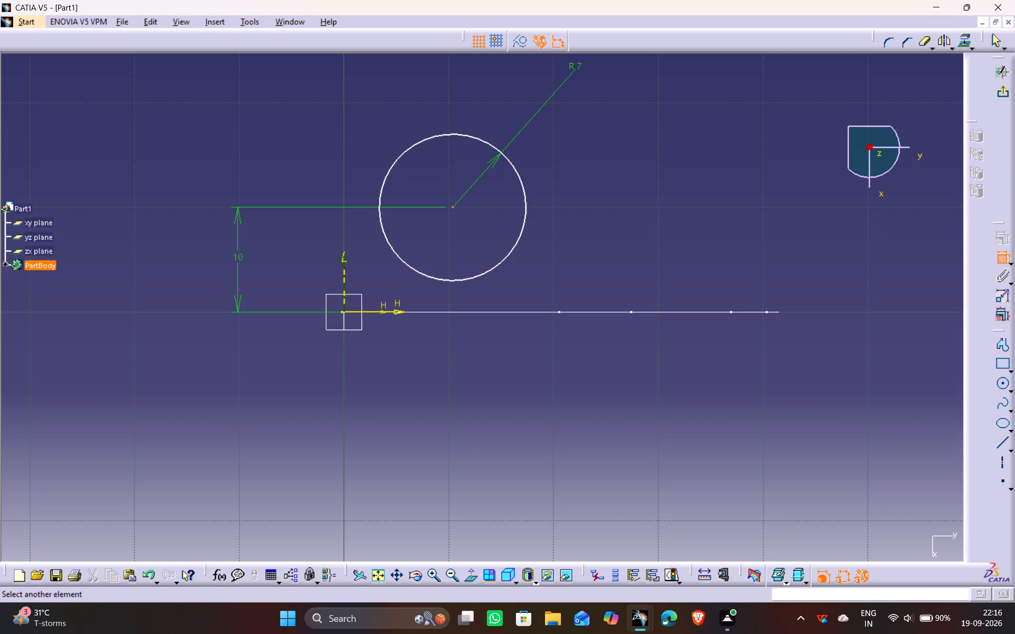
{"action": "left_click", "coordinate": [343, 275]}
{"action": "left_click", "coordinate": [383, 115]}
{"action": "double_click", "coordinate": [383, 114]}
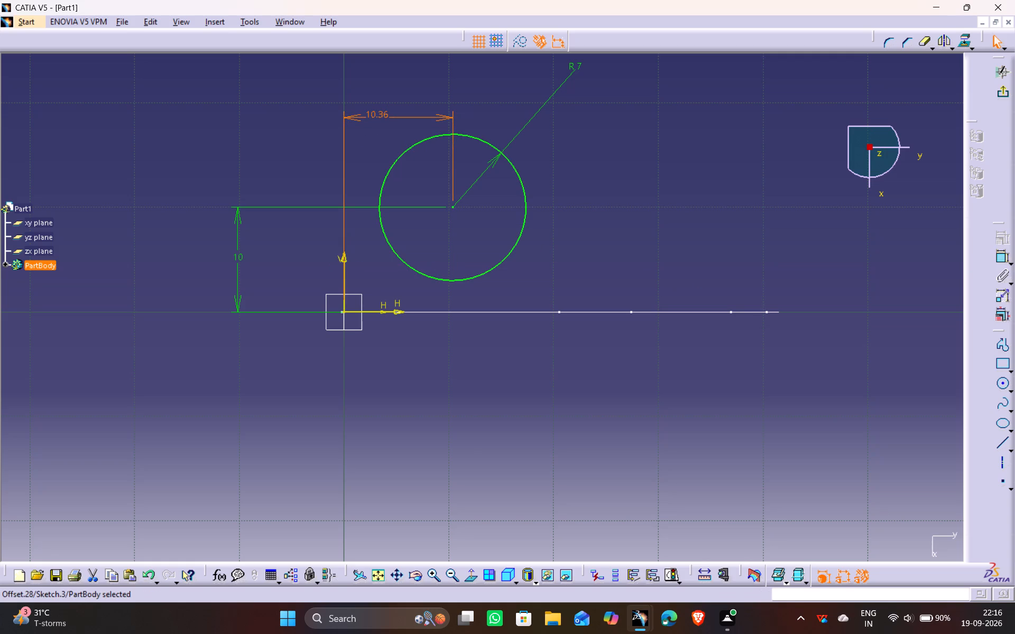
{"action": "double_click", "coordinate": [381, 117]}
{"action": "type", "text": "12"}
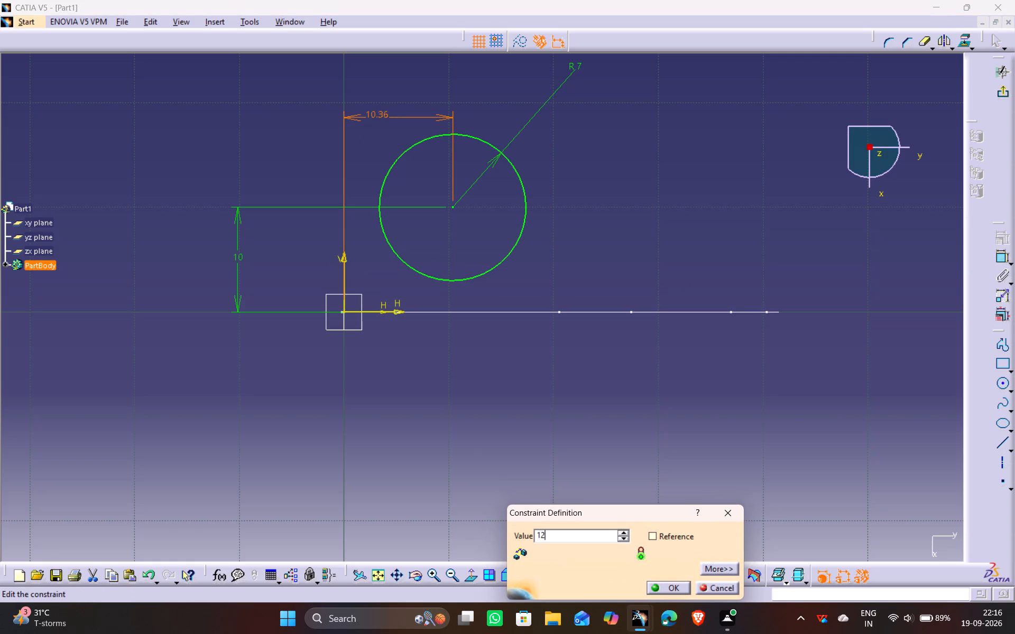
{"action": "key", "text": "Return"}
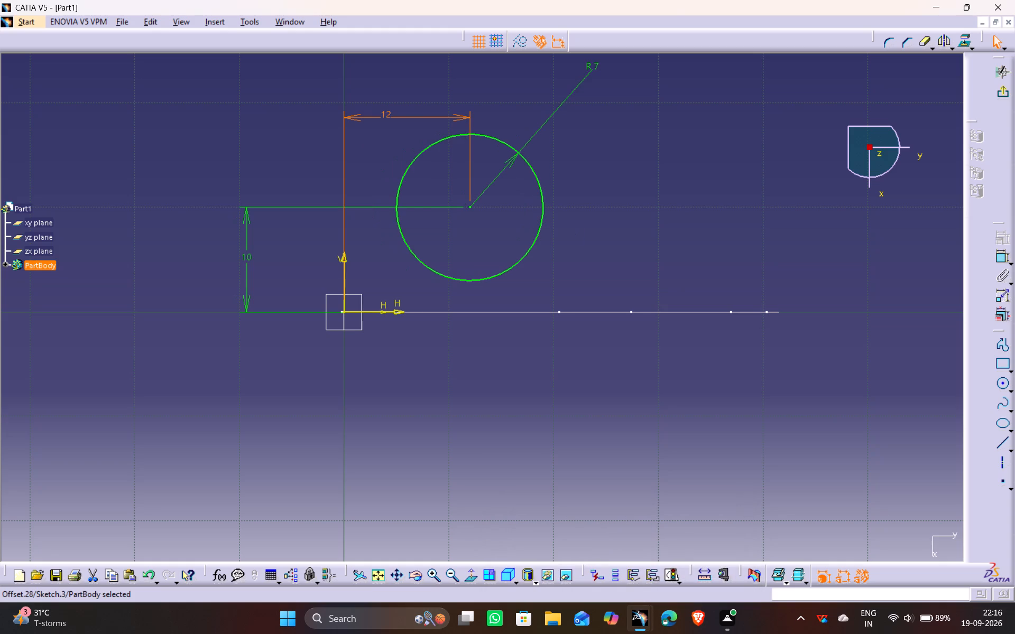
{"action": "left_click", "coordinate": [656, 138]}
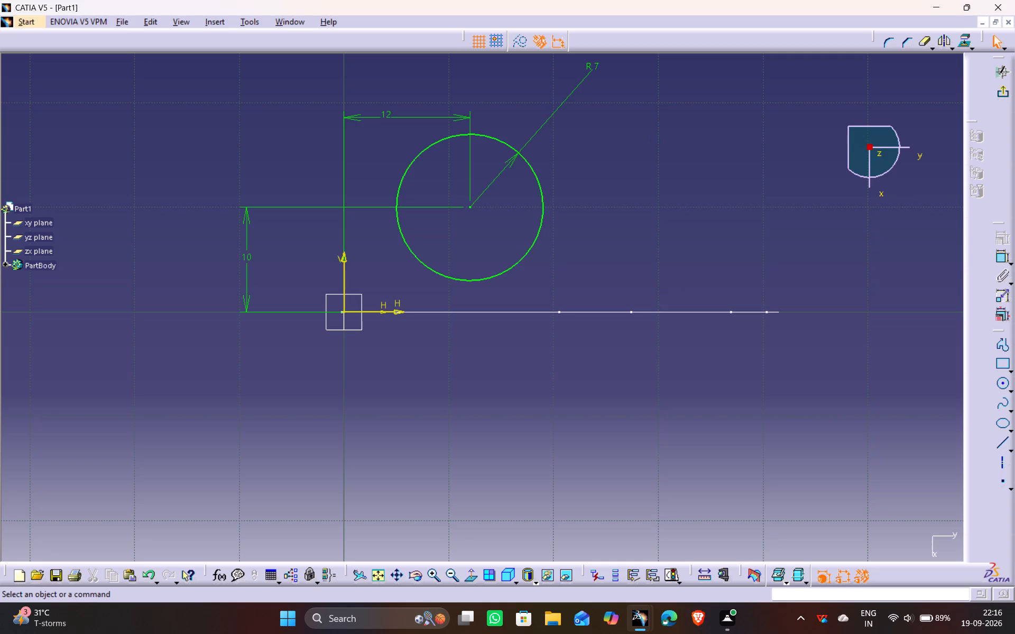
Draw an open three-line profile from the circle's upper-left edge: a horizontal line about 22 mm long, a short slanted end and a parallel return about 15 mm long.
{"action": "left_click", "coordinate": [1004, 344]}
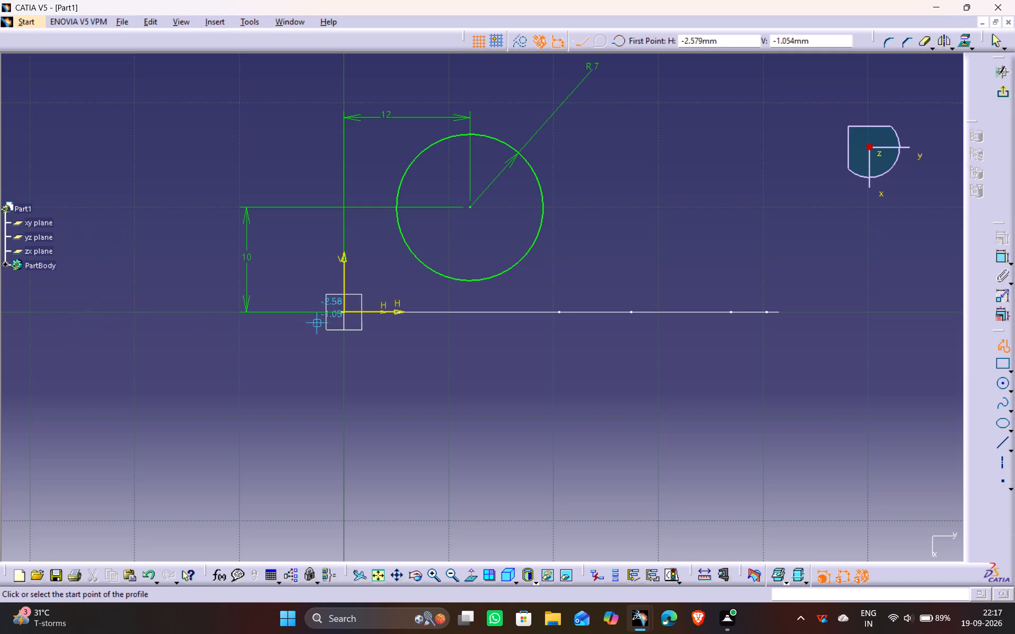
{"action": "left_click", "coordinate": [432, 145]}
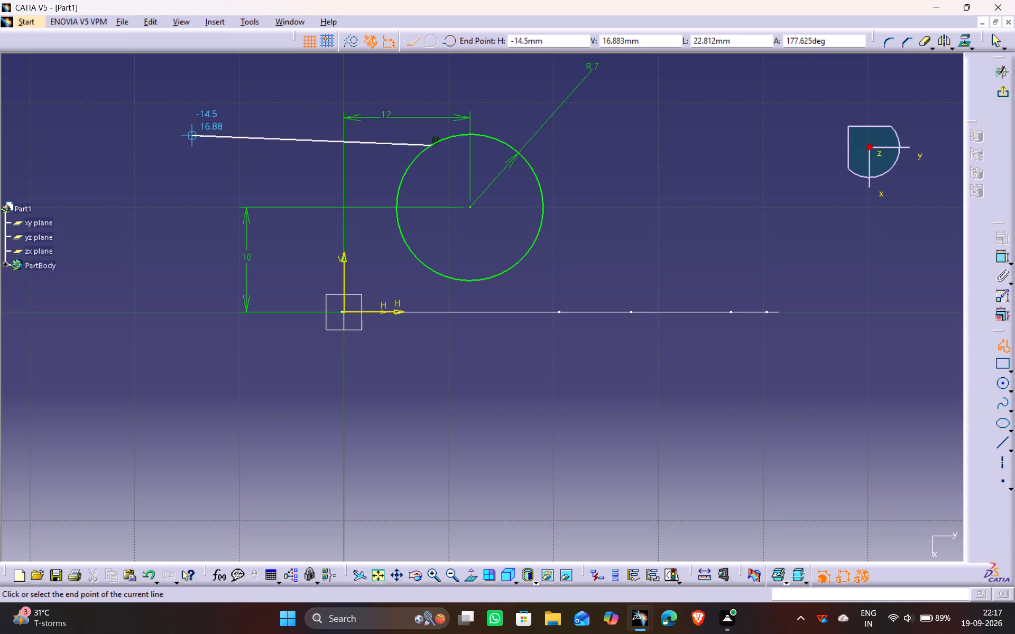
{"action": "left_click", "coordinate": [200, 148]}
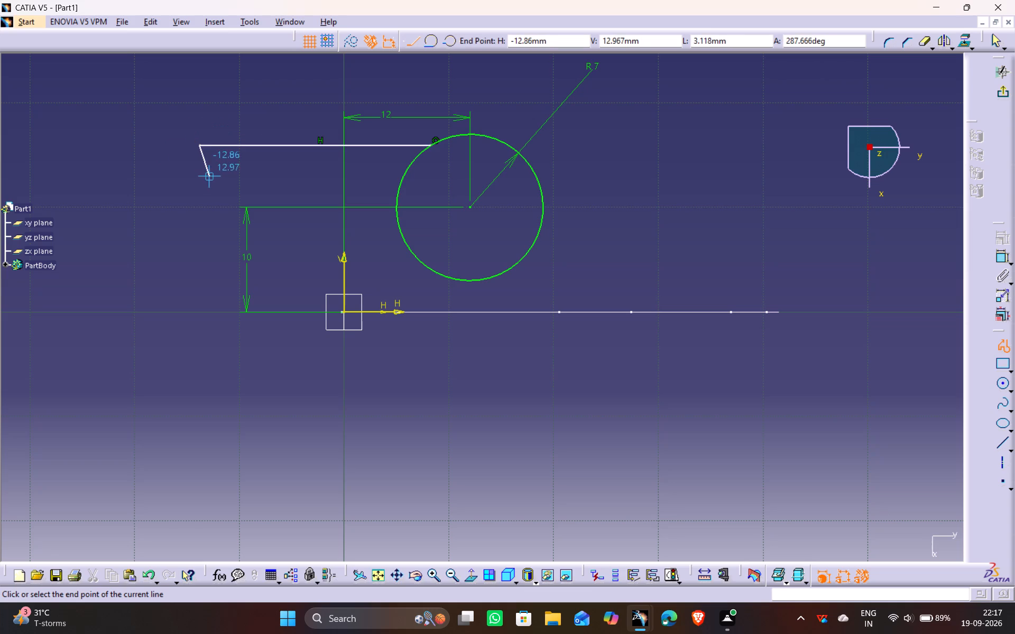
{"action": "left_click", "coordinate": [206, 183]}
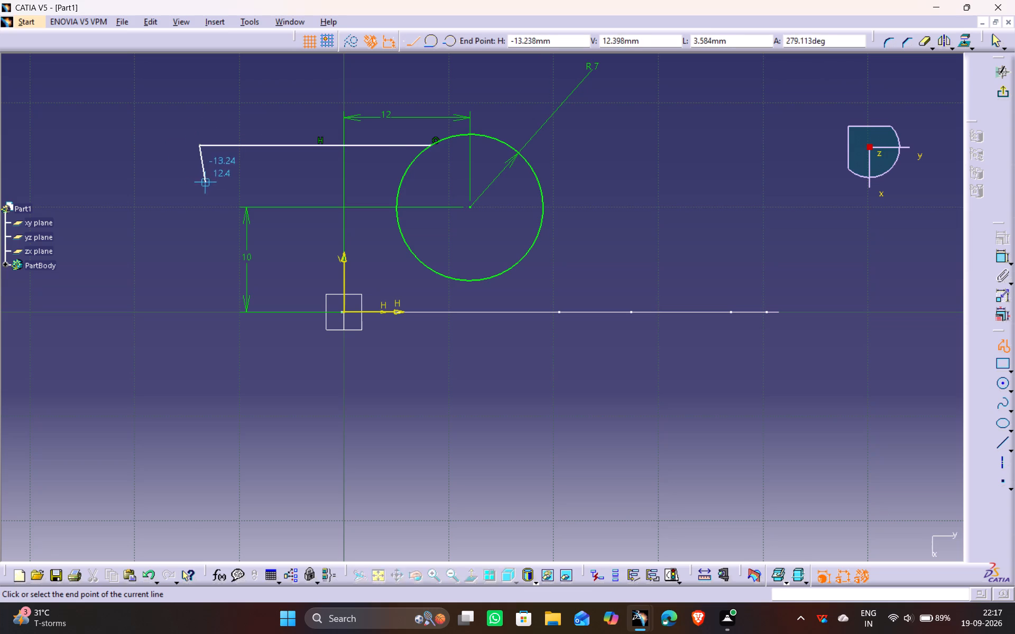
{"action": "left_click", "coordinate": [365, 182]}
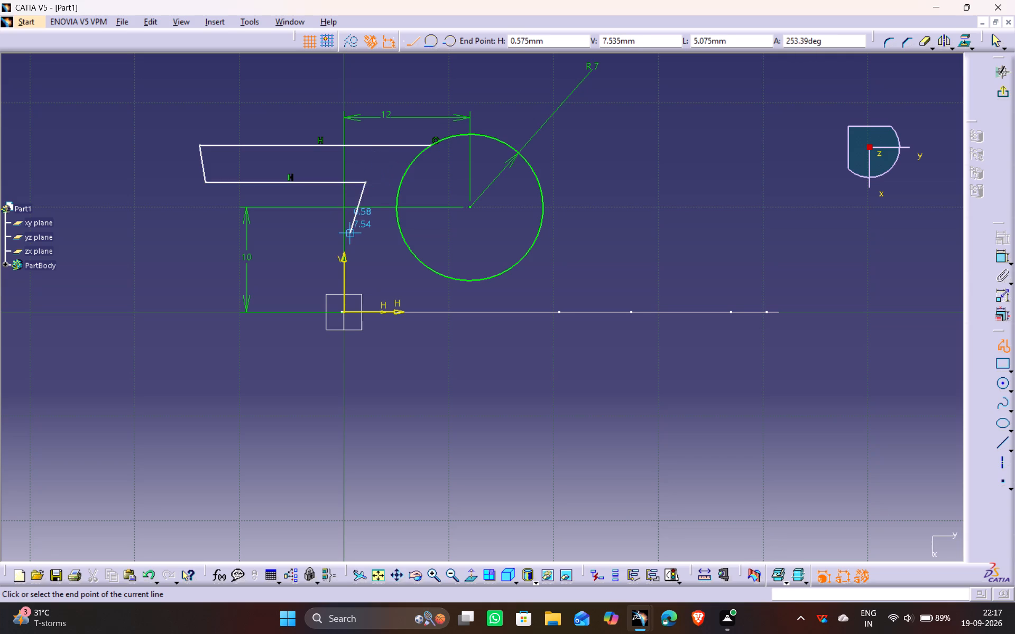
{"action": "key", "text": "Escape"}
{"action": "key", "text": "Escape"}
Apply a vertical constraint to the short slanted end line joining the two horizontal lines.
{"action": "left_click", "coordinate": [202, 169]}
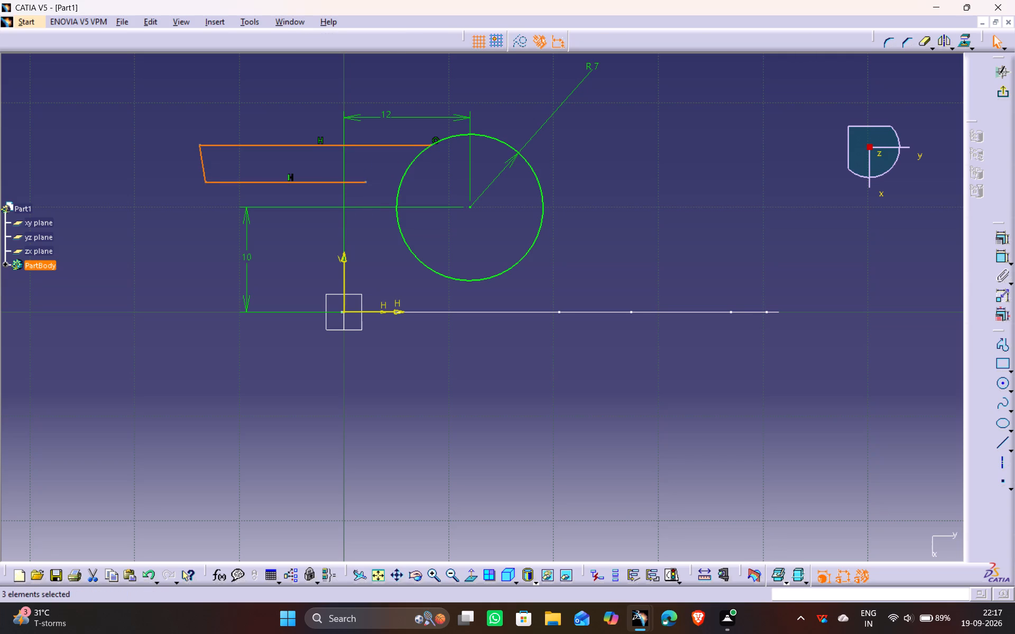
{"action": "left_click", "coordinate": [228, 163]}
{"action": "left_click", "coordinate": [204, 164]}
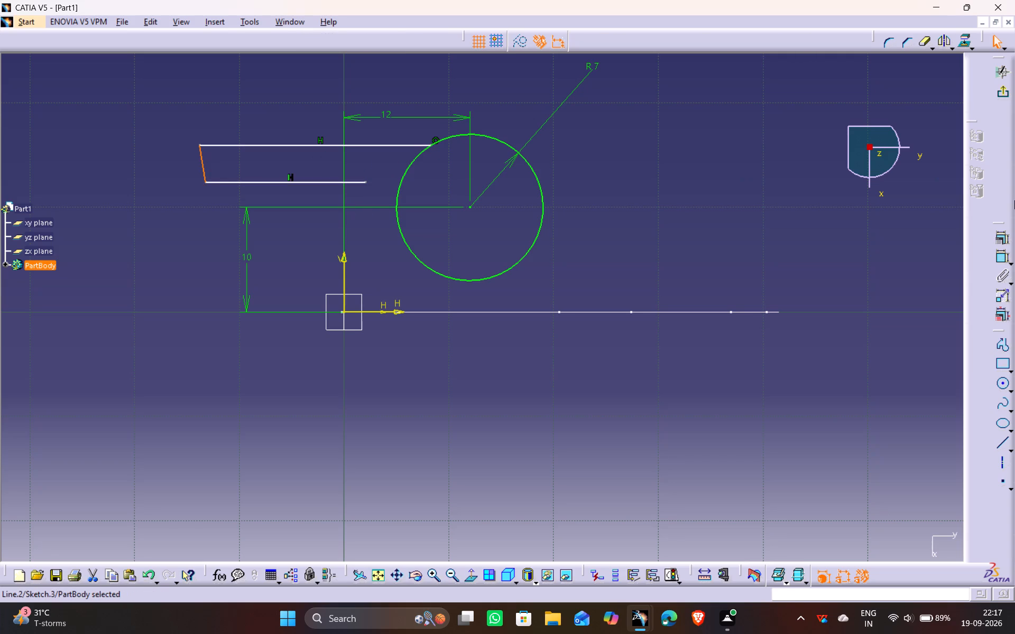
{"action": "left_click", "coordinate": [1003, 239]}
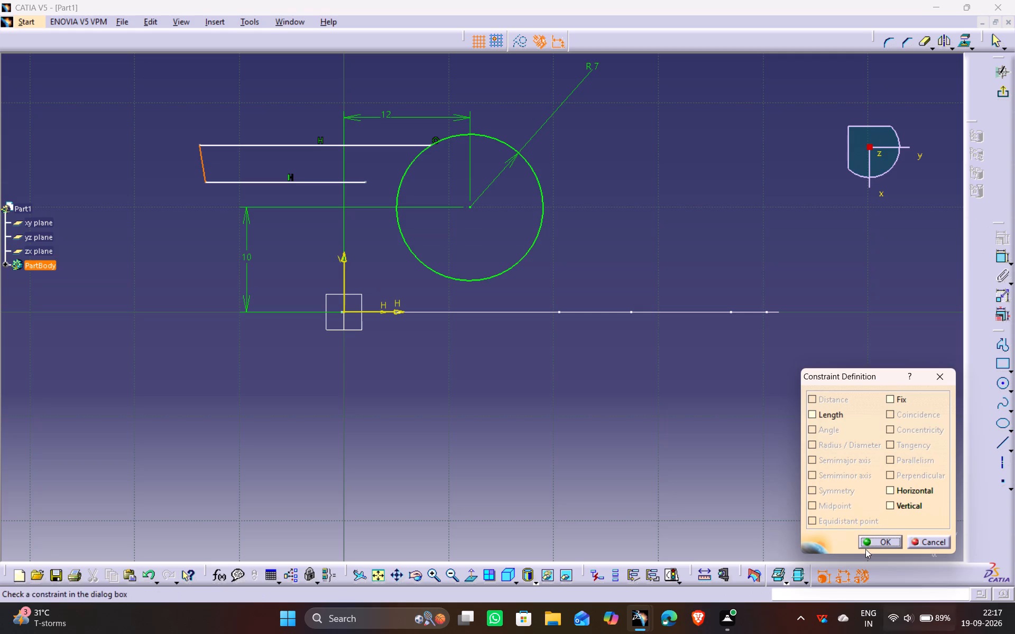
{"action": "left_click", "coordinate": [897, 505]}
{"action": "left_click", "coordinate": [878, 542]}
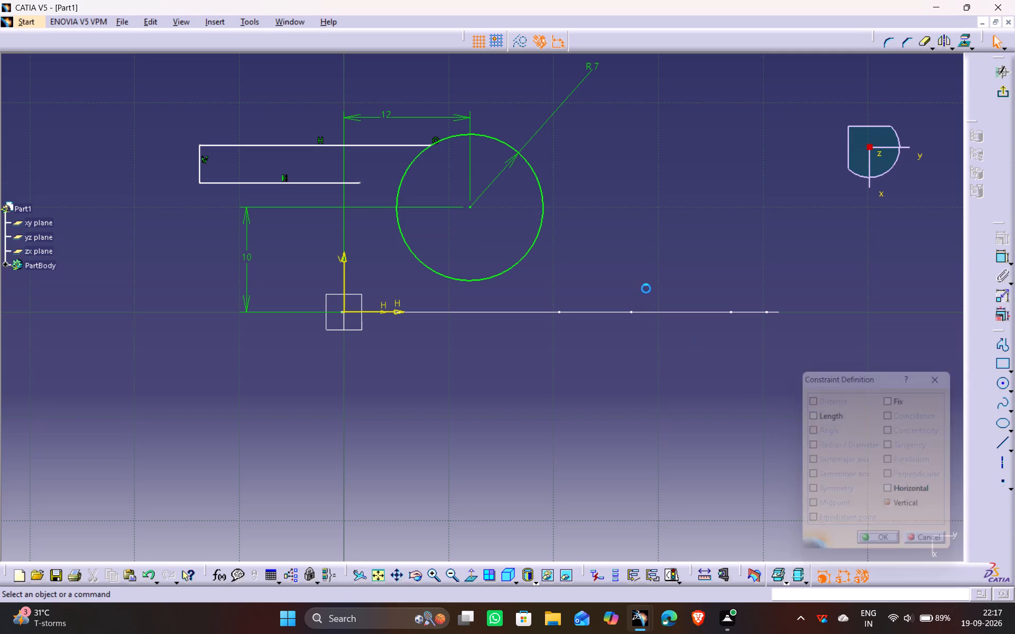
{"action": "left_click", "coordinate": [615, 206]}
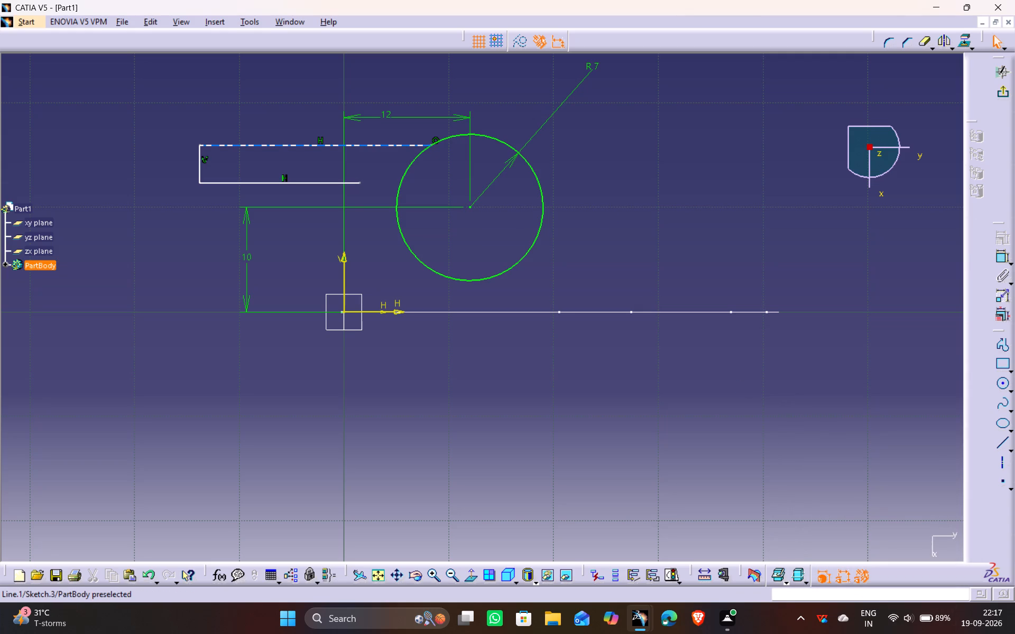
Mirror the three profile lines about the horizontal H axis.
{"action": "left_click", "coordinate": [263, 145]}
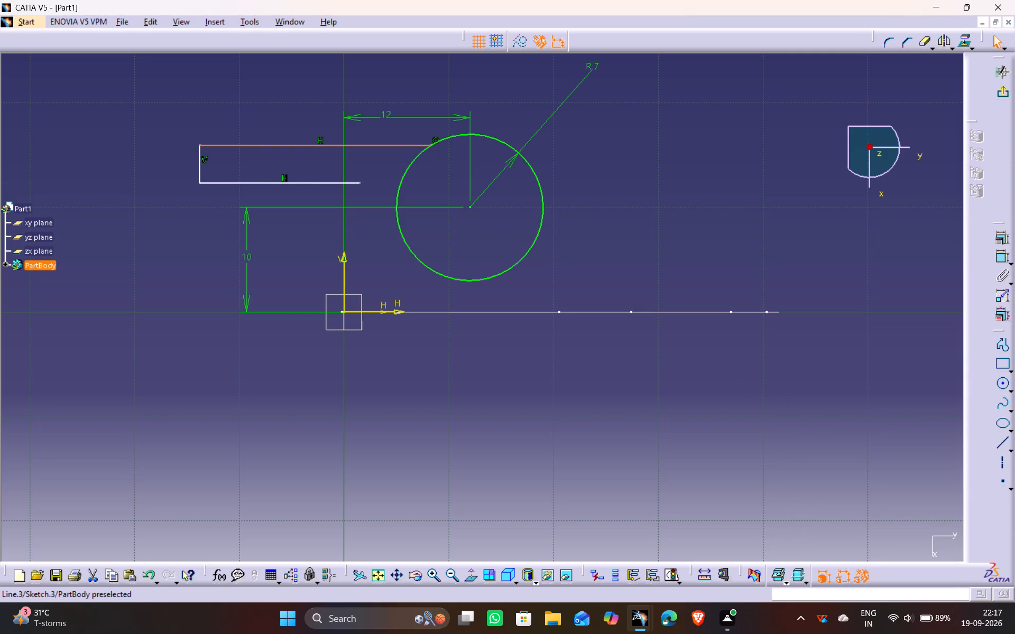
{"action": "left_click", "coordinate": [310, 182], "text": "ctrl"}
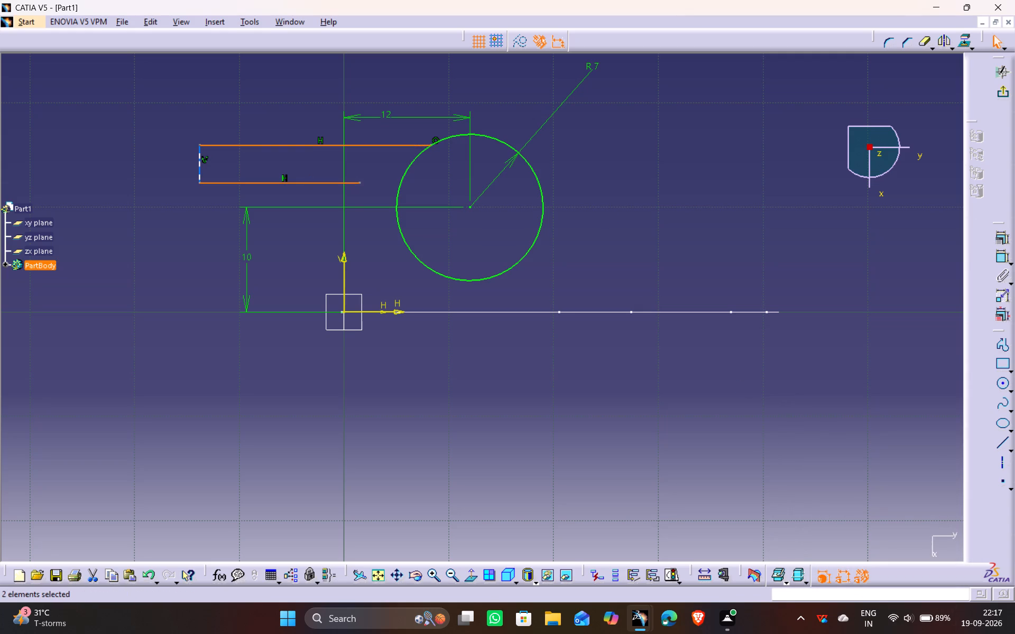
{"action": "left_click", "coordinate": [197, 165], "text": "ctrl"}
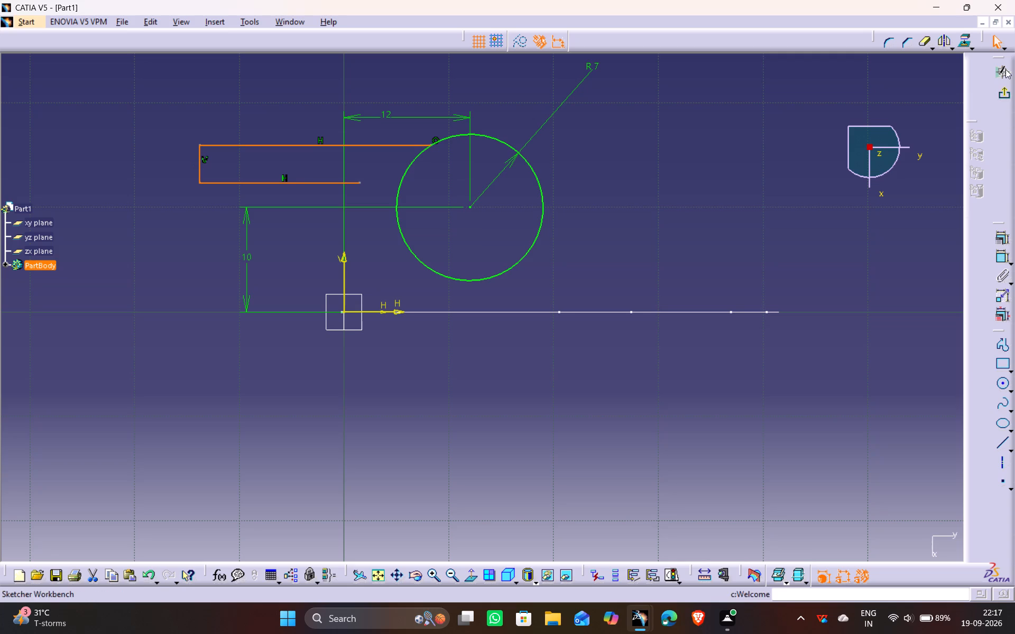
{"action": "left_click", "coordinate": [940, 40]}
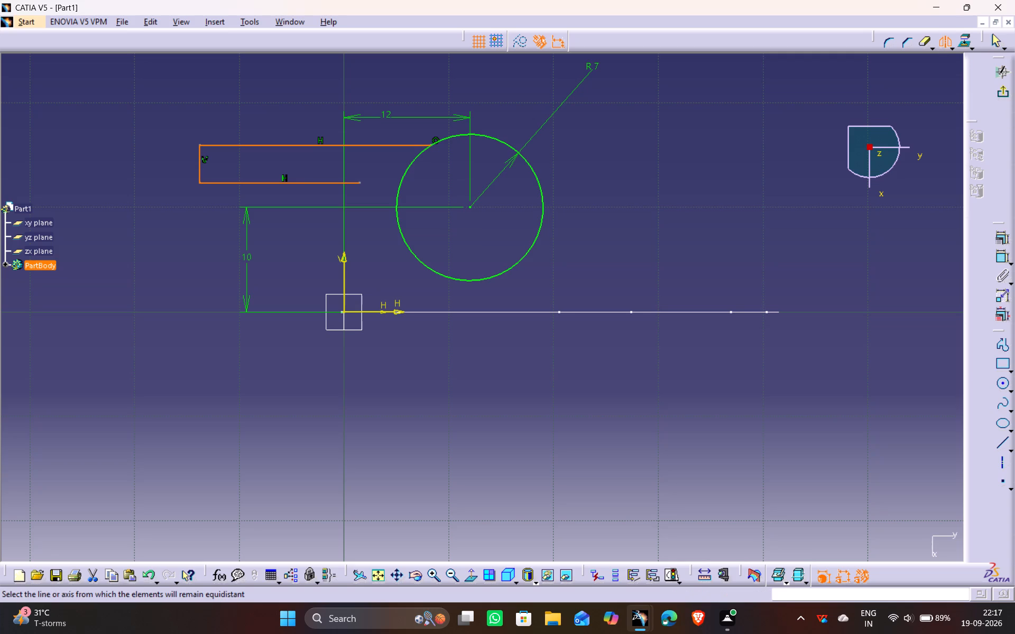
{"action": "left_click", "coordinate": [390, 311]}
{"action": "left_click", "coordinate": [671, 191]}
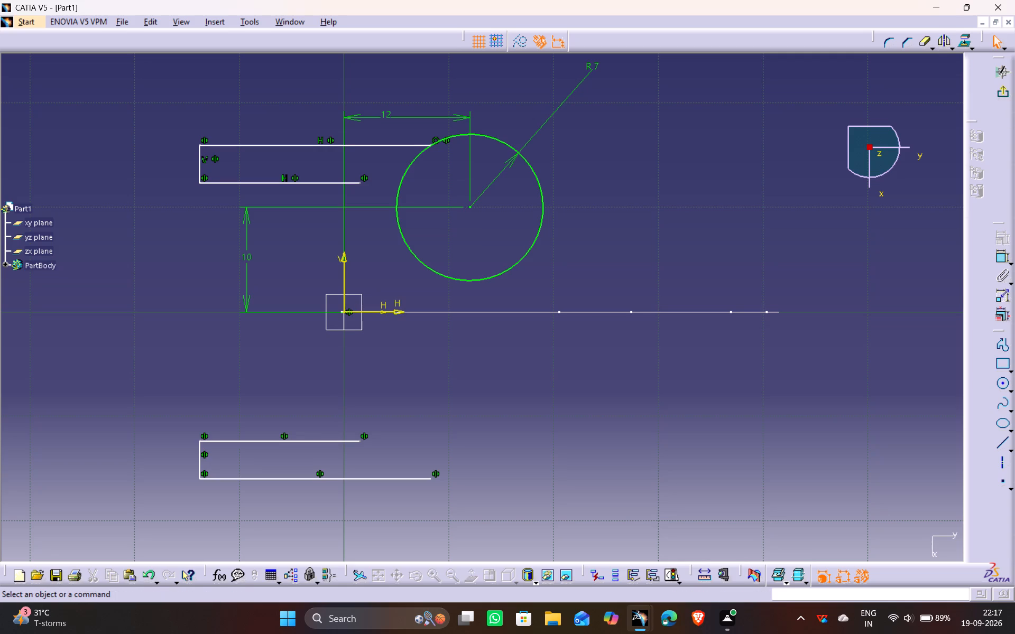
Mirror the 7 mm radius circle about the horizontal H axis.
{"action": "left_click", "coordinate": [539, 219]}
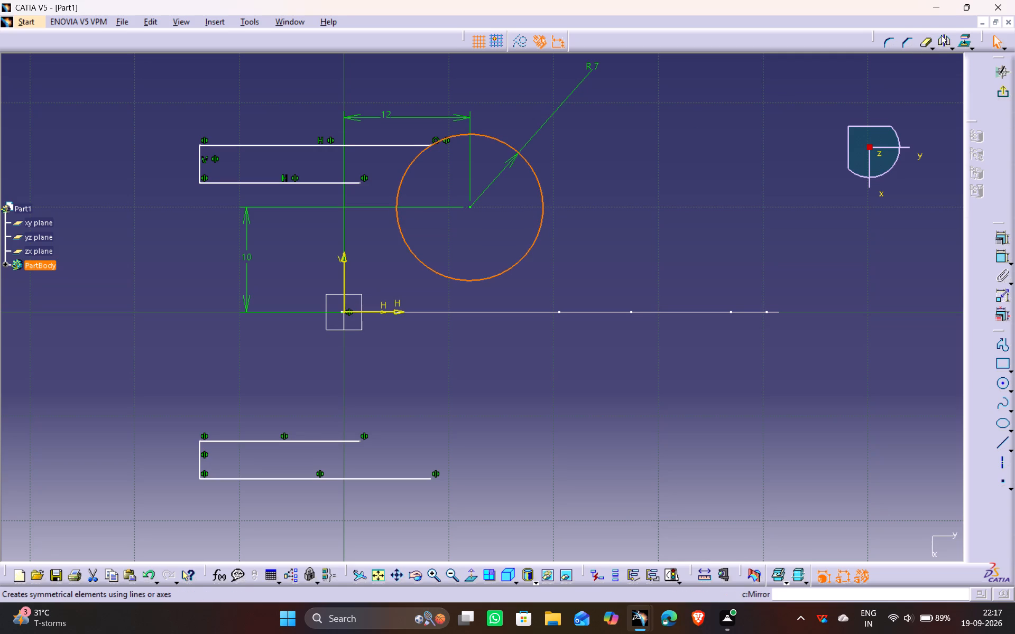
{"action": "left_click", "coordinate": [948, 43]}
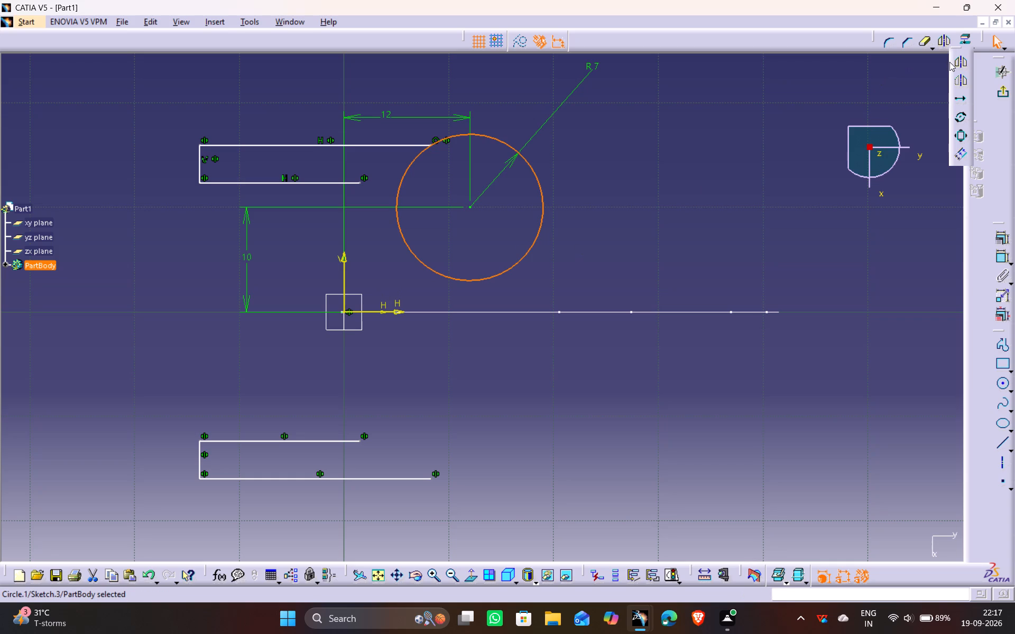
{"action": "left_click", "coordinate": [962, 62]}
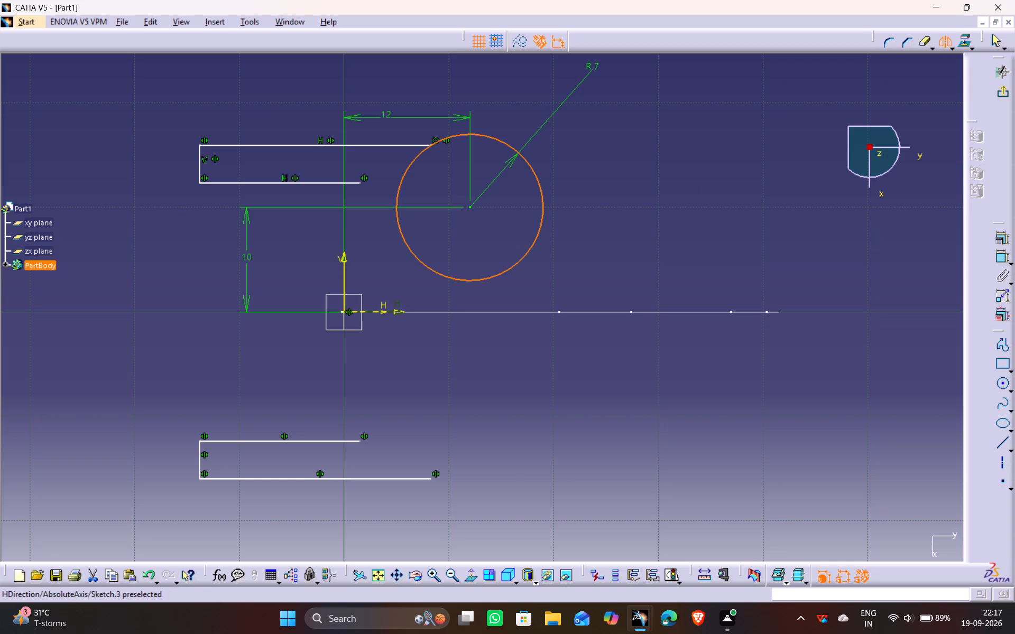
{"action": "left_click", "coordinate": [392, 310]}
{"action": "left_click", "coordinate": [753, 116]}
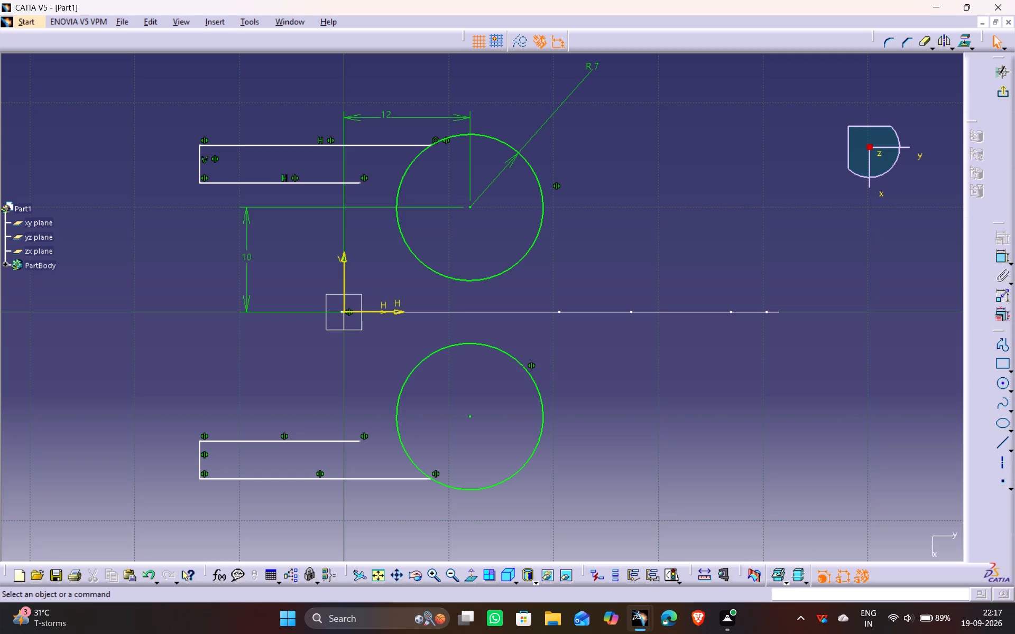
Constrain the upper arm's inner horizontal line to a distance of 10 mm from the H axis.
{"action": "left_click", "coordinate": [300, 182]}
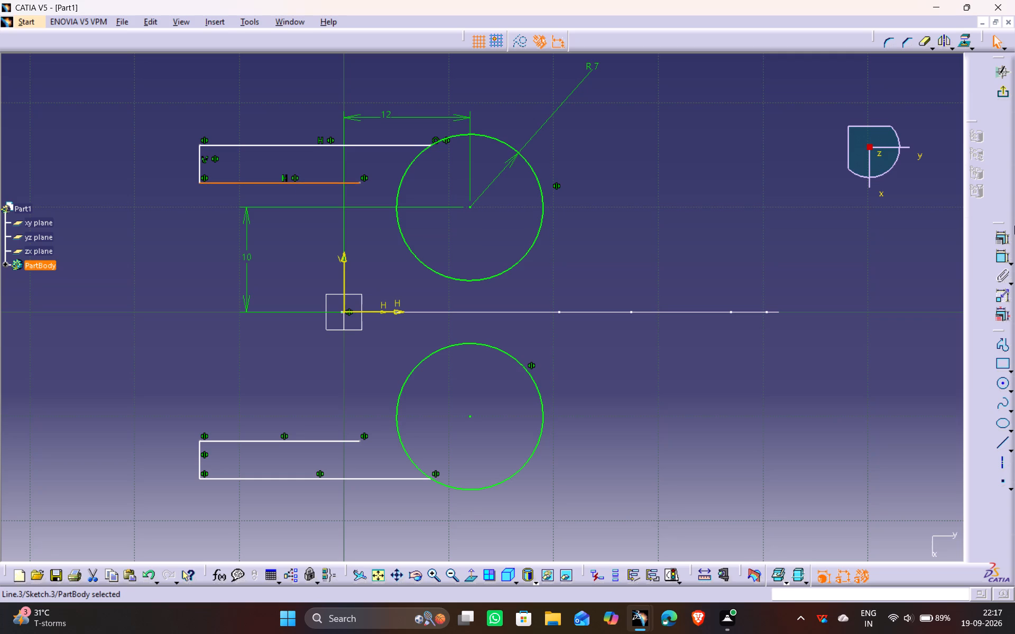
{"action": "left_click", "coordinate": [1003, 257]}
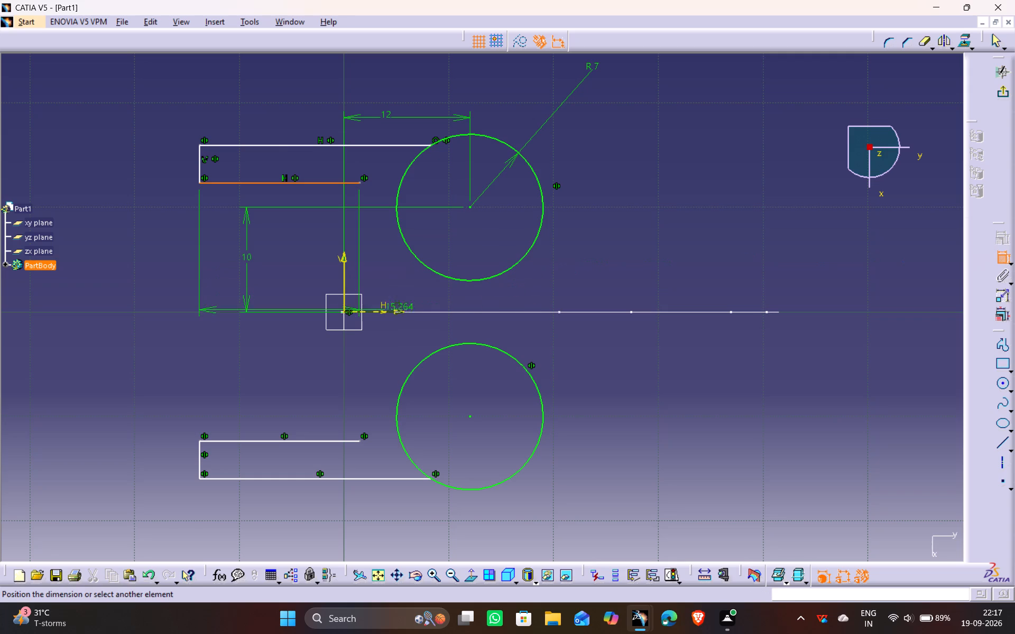
{"action": "left_click", "coordinate": [386, 313]}
{"action": "left_click", "coordinate": [134, 249]}
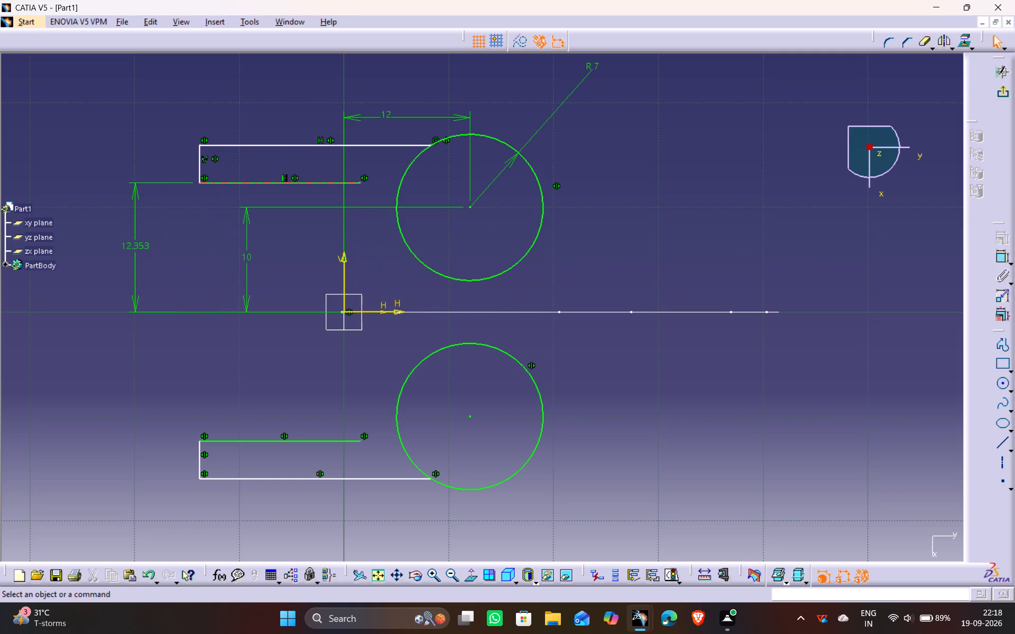
{"action": "double_click", "coordinate": [137, 242]}
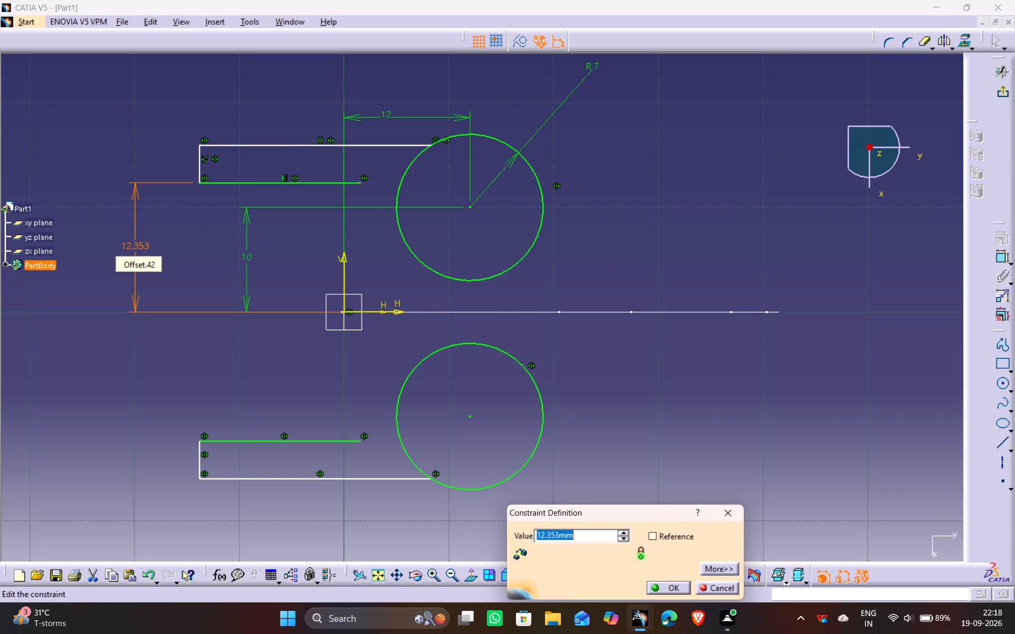
{"action": "type", "text": "10"}
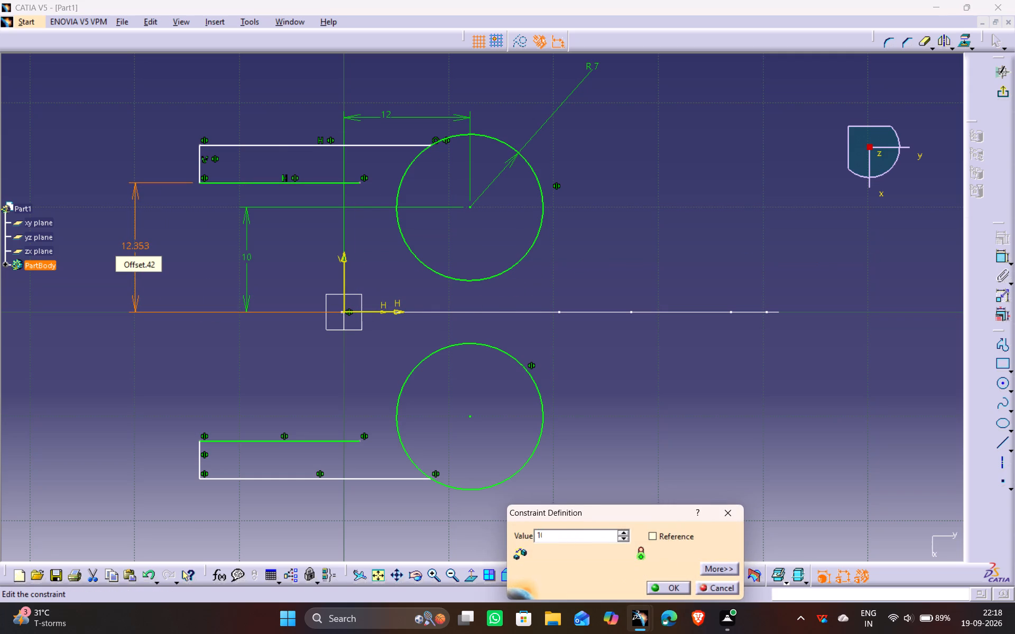
{"action": "key", "text": "Return"}
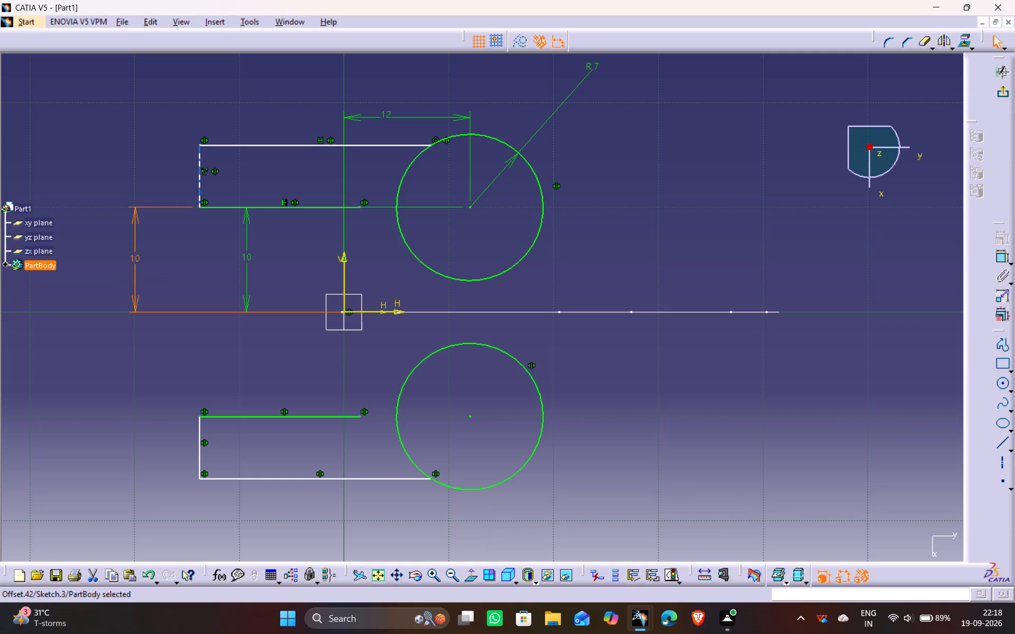
Dimension the upper arm's vertical end line and set its length to 5 mm.
{"action": "left_click", "coordinate": [201, 181]}
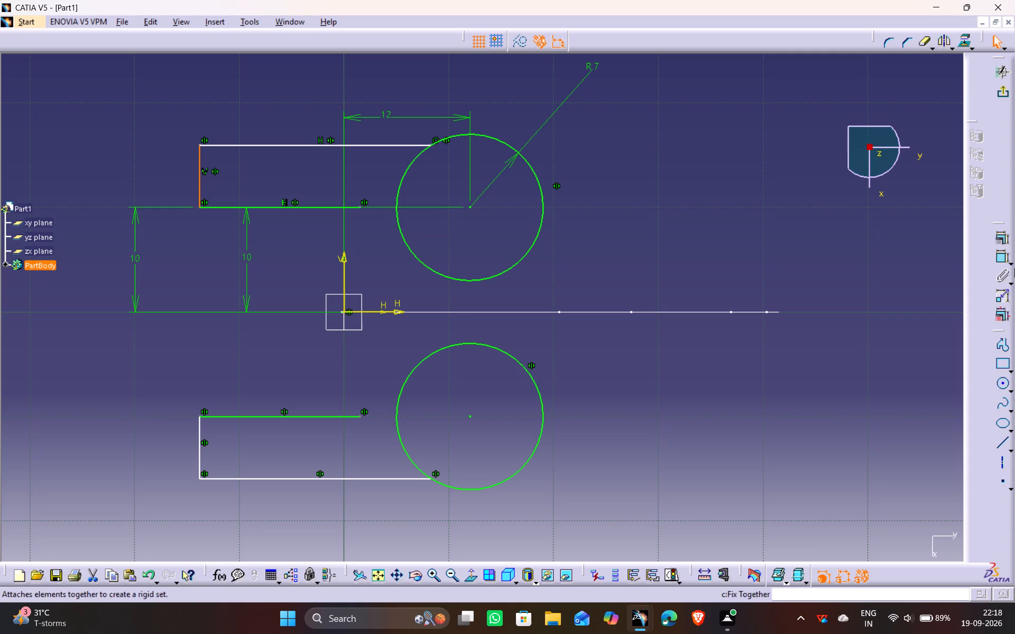
{"action": "left_click", "coordinate": [997, 260]}
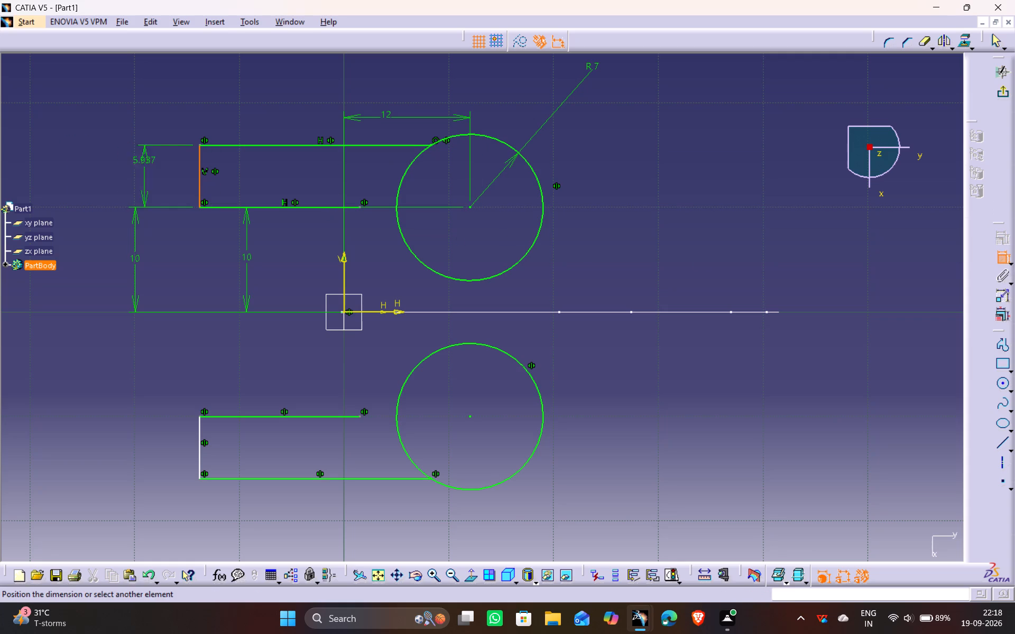
{"action": "left_click", "coordinate": [143, 182]}
{"action": "double_click", "coordinate": [144, 181]}
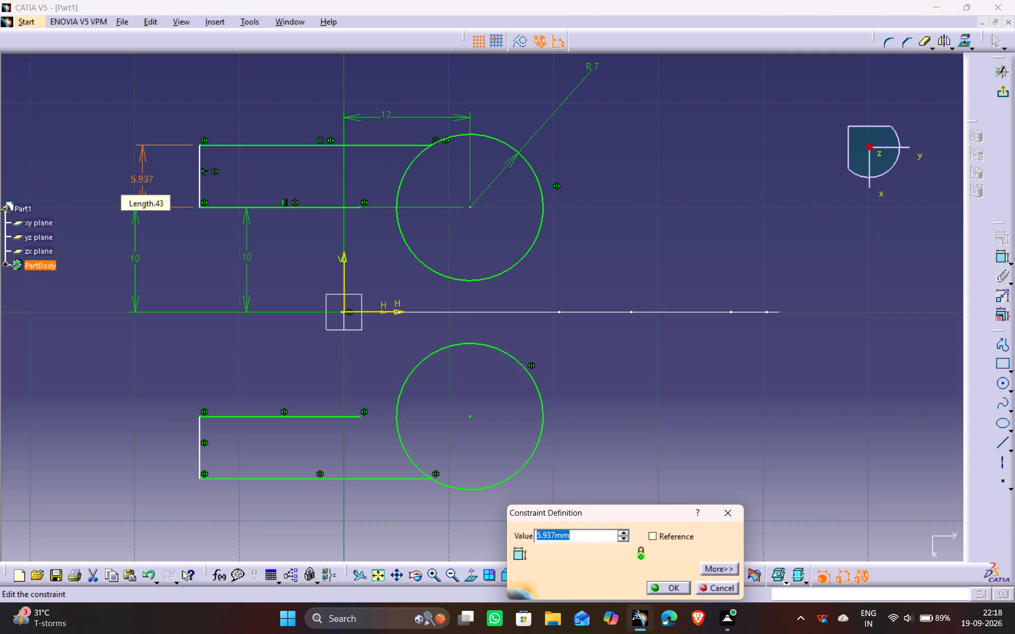
{"action": "key", "text": "5"}
{"action": "key", "text": "Return"}
{"action": "left_click", "coordinate": [656, 179]}
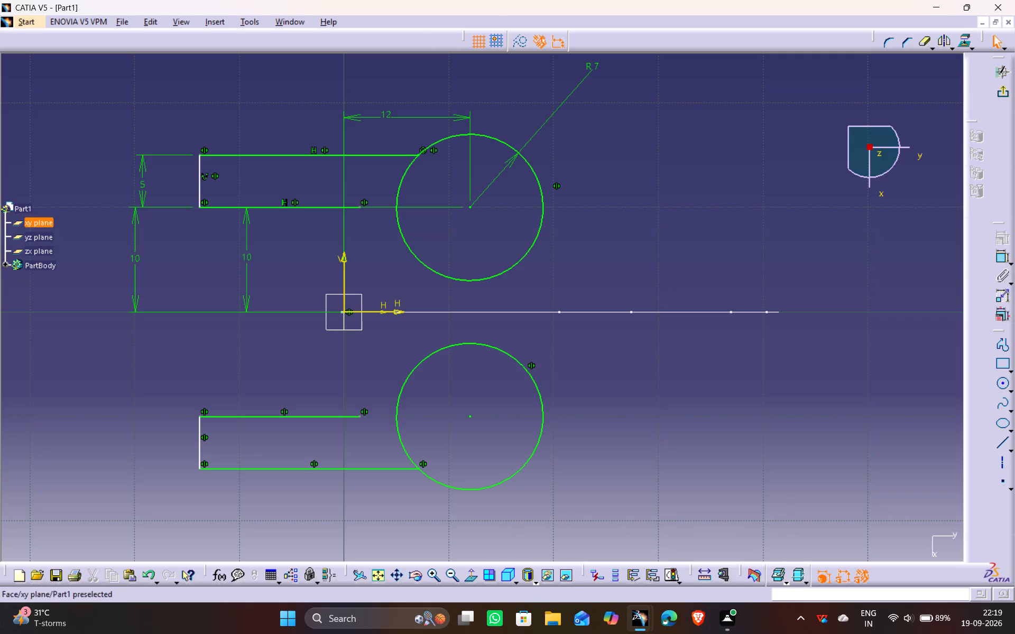
Constrain the upper arm's vertical end line to a distance of 16 mm from the upper circle's centre.
{"action": "left_click", "coordinate": [1007, 261]}
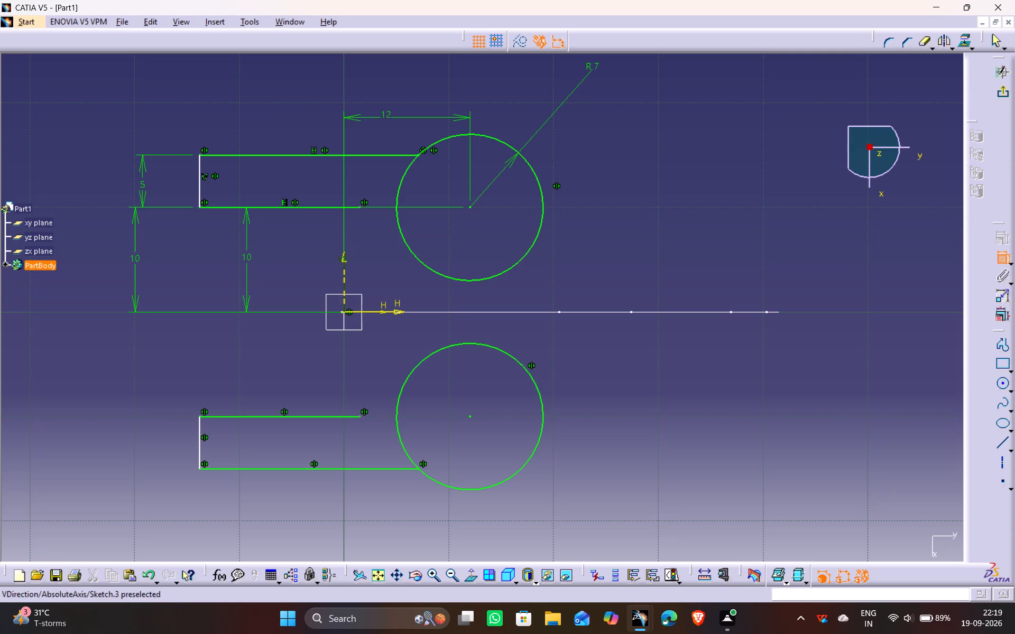
{"action": "left_click", "coordinate": [471, 209]}
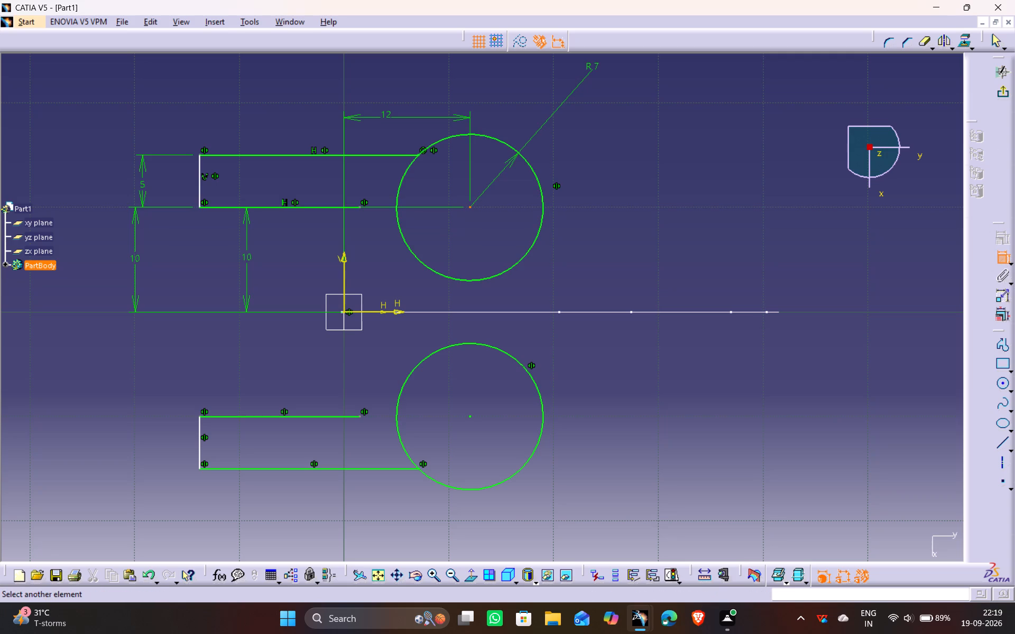
{"action": "left_click", "coordinate": [198, 187]}
{"action": "middle_click_drag", "start_coordinate": [376, 77], "coordinate": [393, 164]}
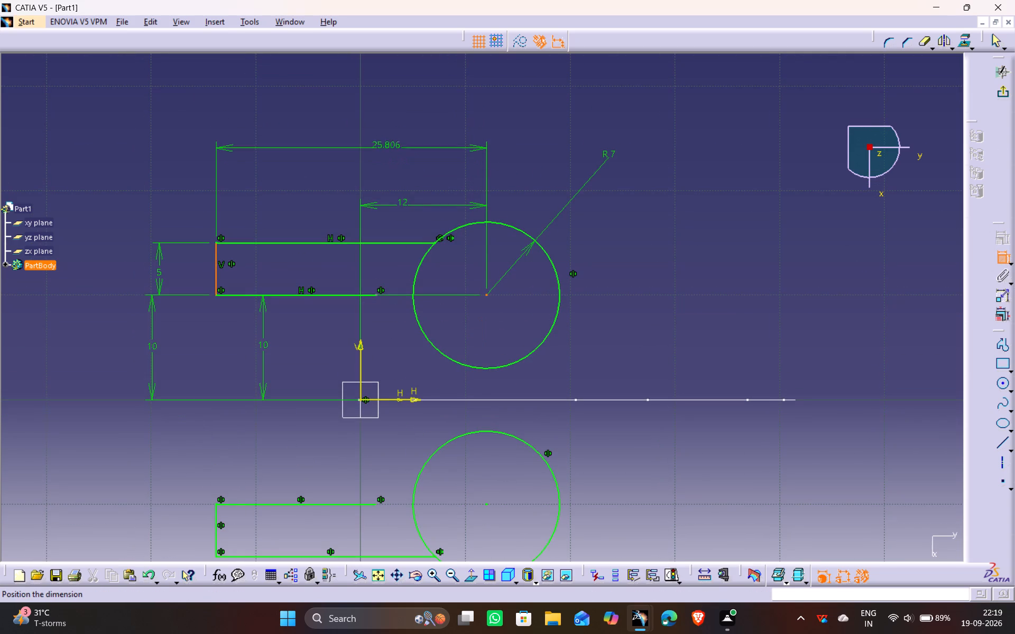
{"action": "left_click", "coordinate": [364, 141]}
{"action": "double_click", "coordinate": [367, 138]}
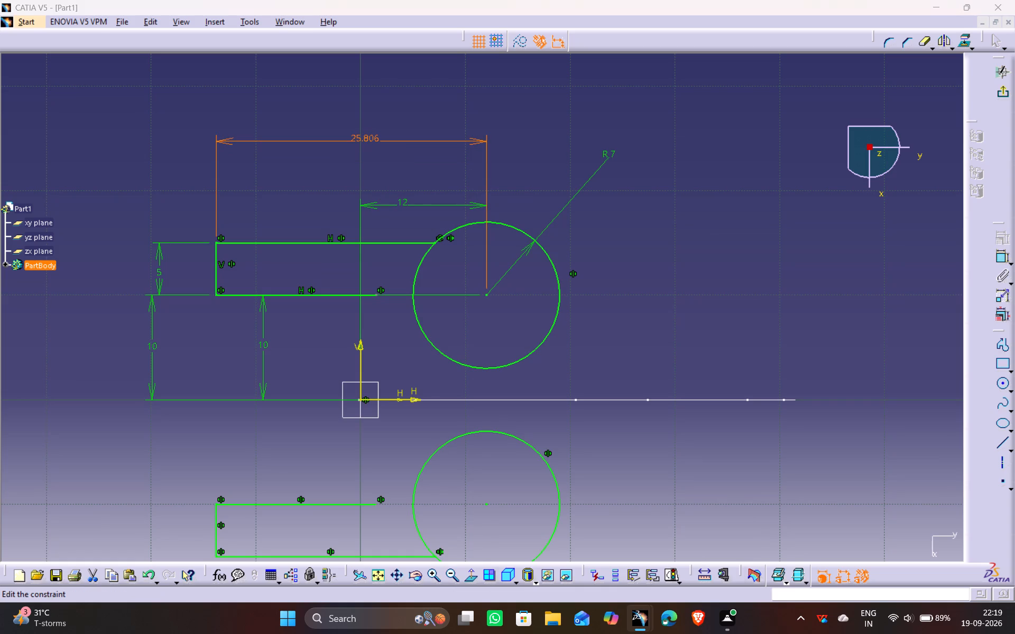
{"action": "type", "text": "16"}
{"action": "key", "text": "Return"}
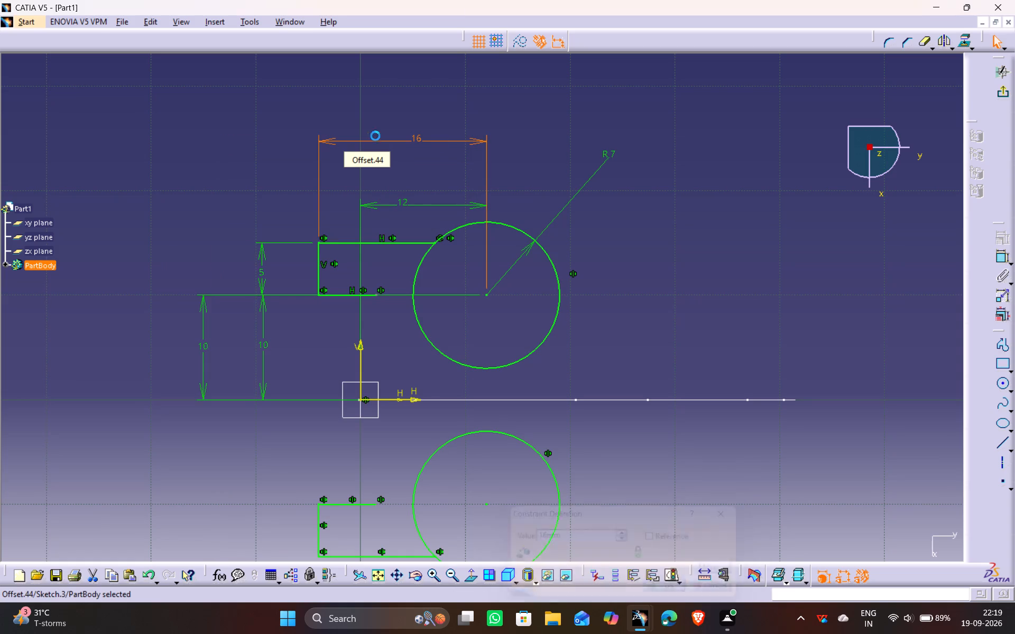
{"action": "left_click", "coordinate": [661, 261]}
{"action": "middle_click_drag", "start_coordinate": [654, 248], "coordinate": [641, 209]}
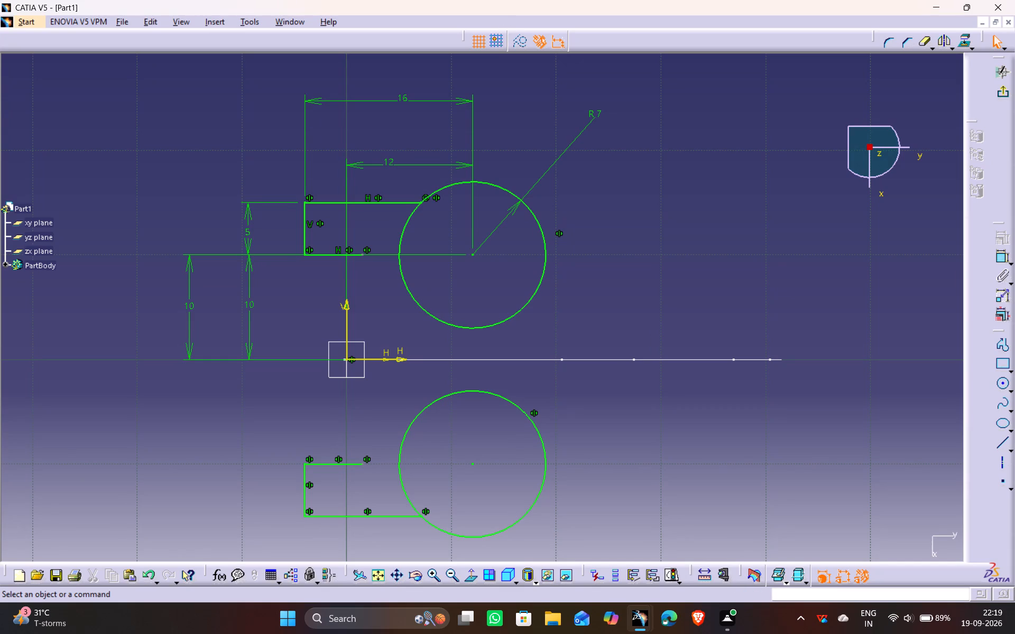
Sketch a circle of about 21 mm radius centred on the H axis, about 16 mm from the origin on the arms' open side.
{"action": "middle_click_drag", "start_coordinate": [694, 340], "coordinate": [707, 311]}
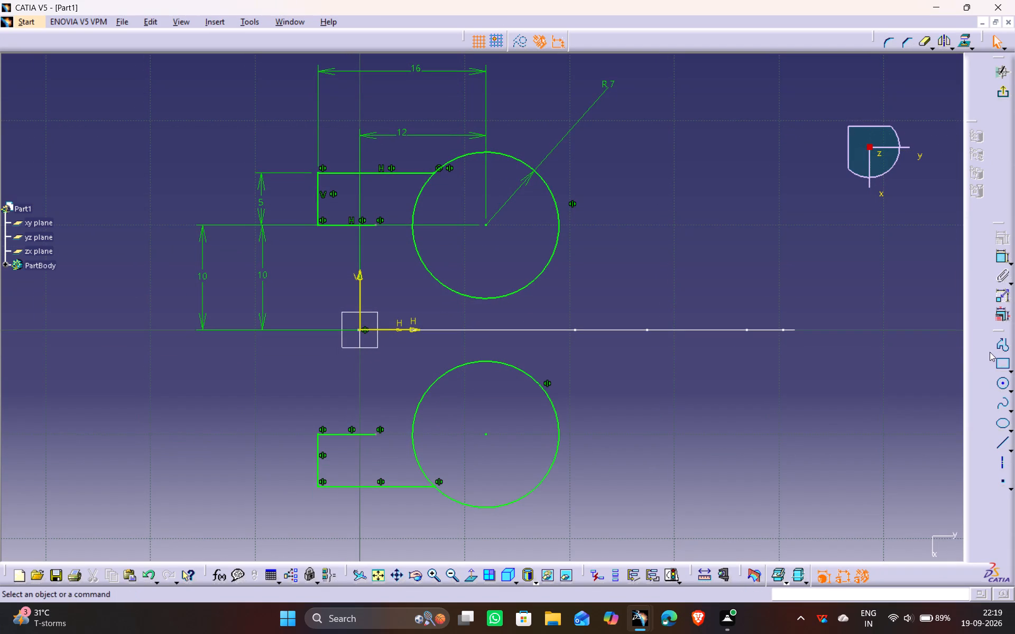
{"action": "left_click", "coordinate": [1003, 384]}
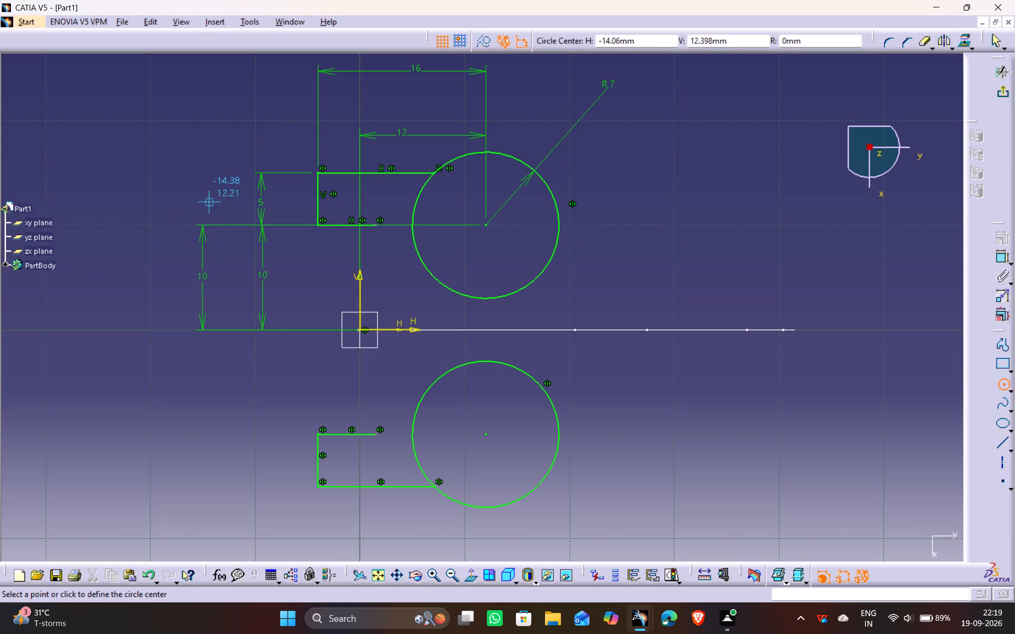
{"action": "left_click", "coordinate": [190, 330]}
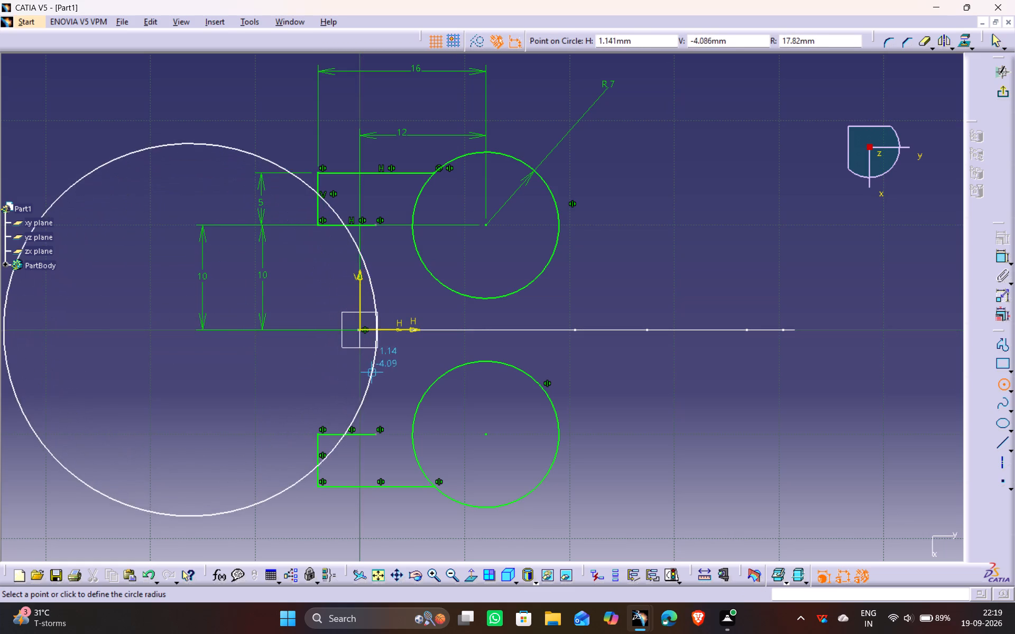
{"action": "left_click", "coordinate": [402, 391]}
Dimension the large circle's radius and set it to 20 mm.
{"action": "left_click", "coordinate": [1004, 262]}
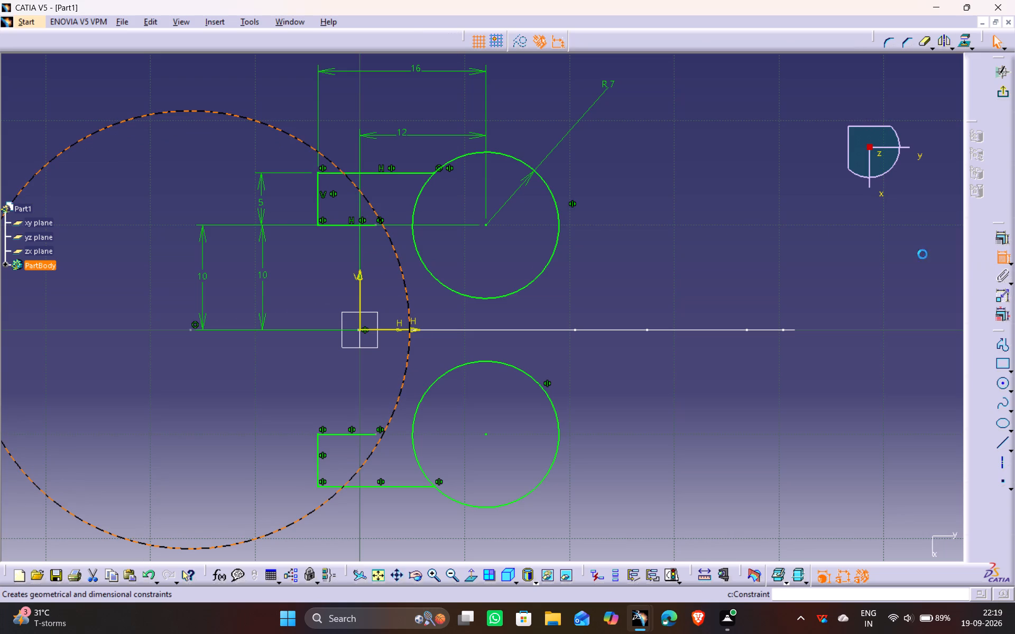
{"action": "left_click", "coordinate": [218, 86]}
{"action": "double_click", "coordinate": [219, 84]}
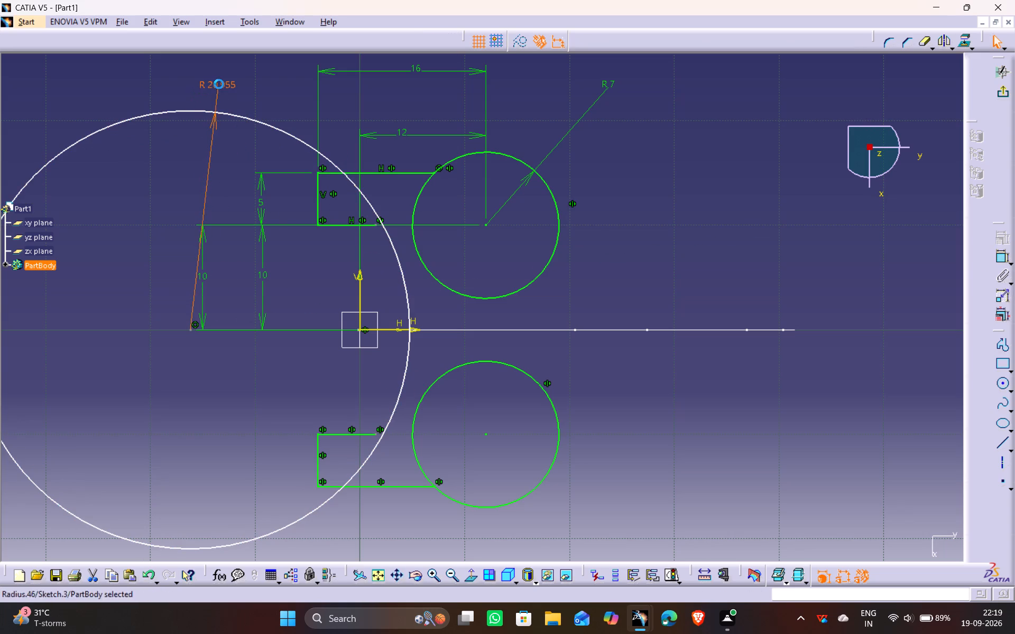
{"action": "type", "text": "20"}
{"action": "key", "text": "Return"}
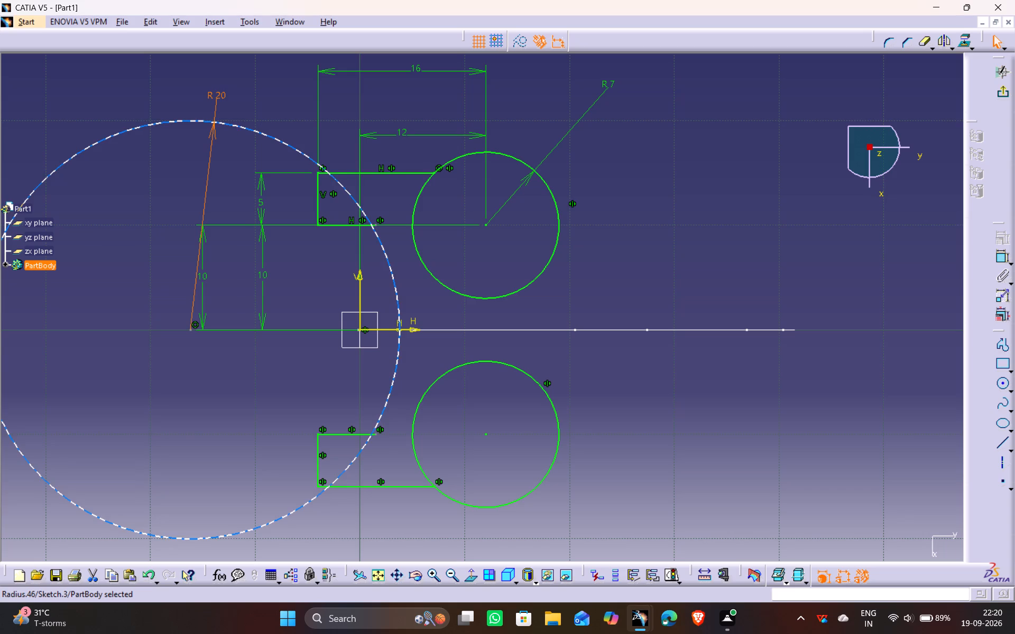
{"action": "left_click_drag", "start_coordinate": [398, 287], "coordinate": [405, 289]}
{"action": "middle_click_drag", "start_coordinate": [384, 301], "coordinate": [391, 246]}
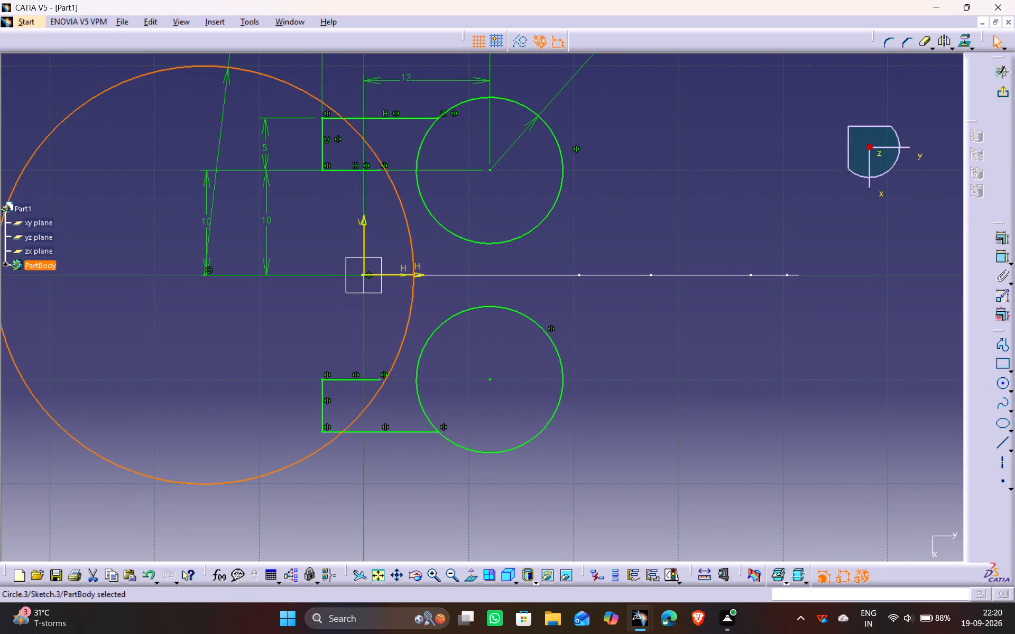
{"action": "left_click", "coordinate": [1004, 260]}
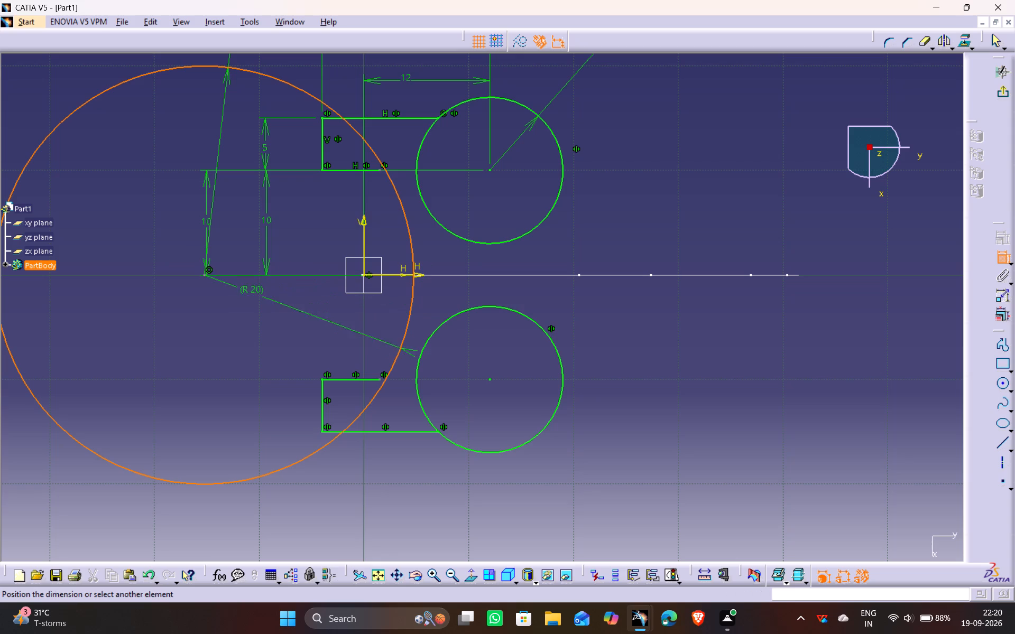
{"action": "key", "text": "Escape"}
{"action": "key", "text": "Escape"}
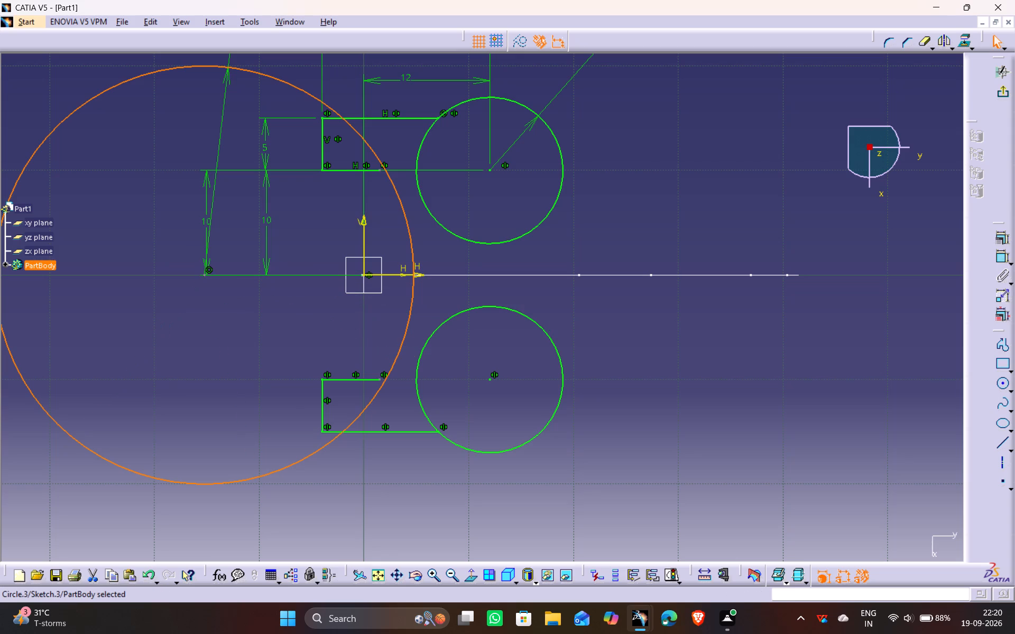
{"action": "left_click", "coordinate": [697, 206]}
Constrain the 20 mm radius circle's edge nearest the small circles to a distance of 7 mm from the V axis.
{"action": "left_click", "coordinate": [1006, 262]}
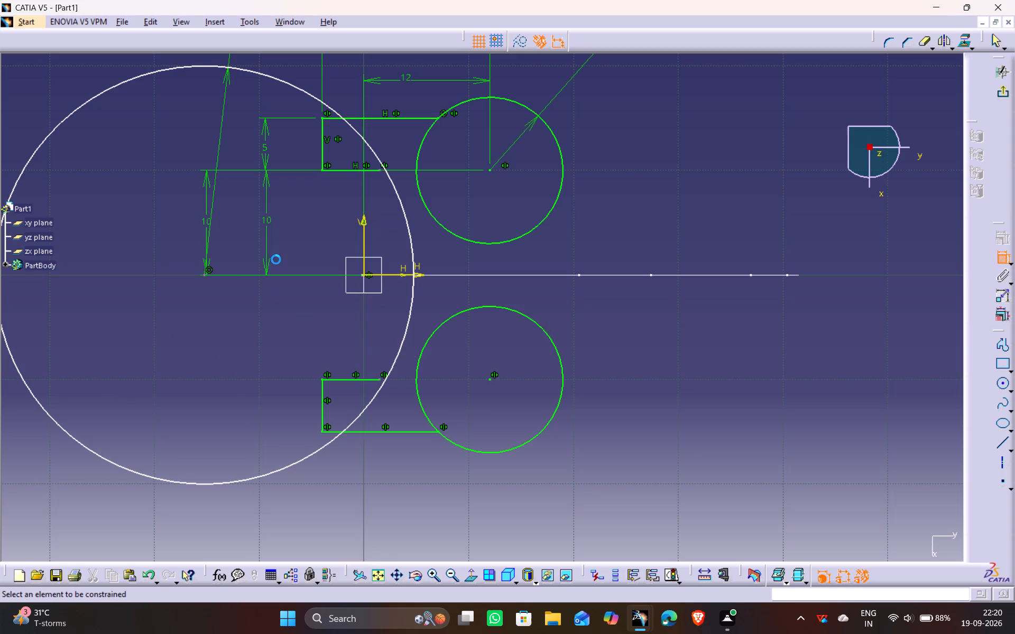
{"action": "left_click", "coordinate": [363, 237]}
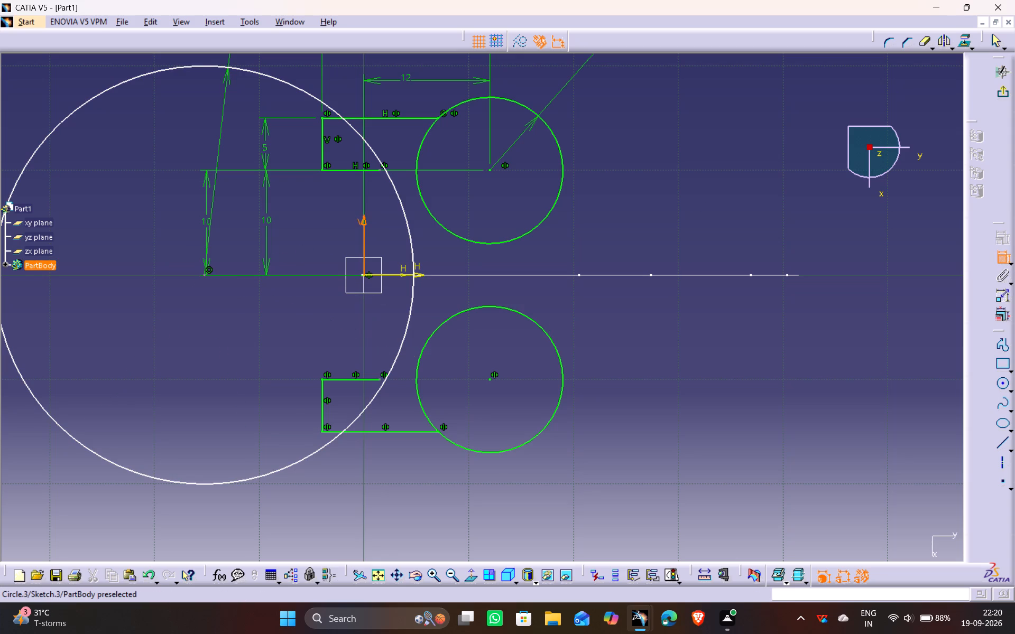
{"action": "left_click", "coordinate": [412, 260]}
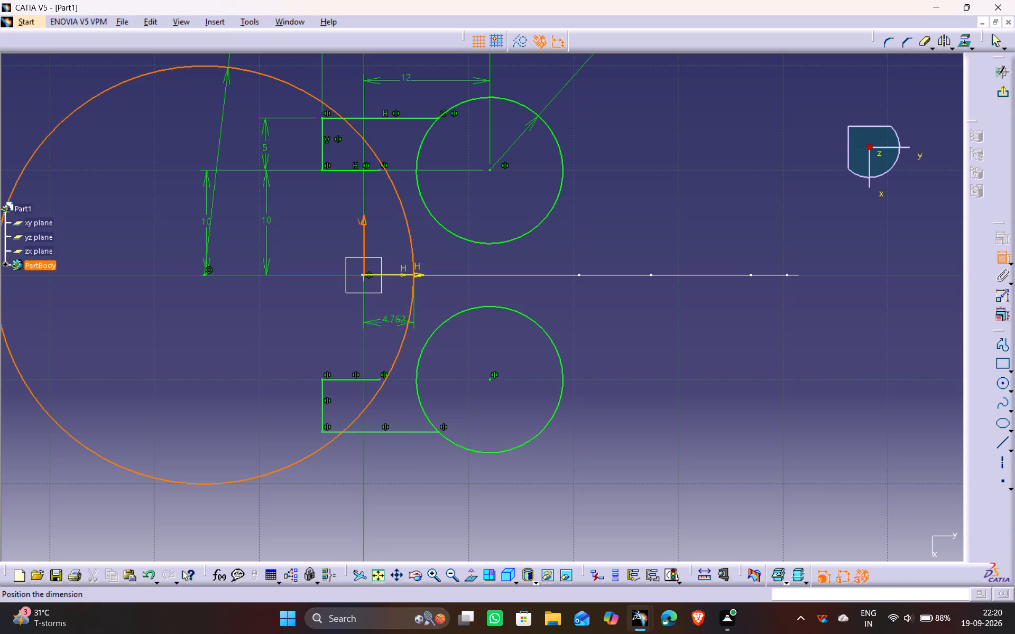
{"action": "left_click", "coordinate": [391, 515]}
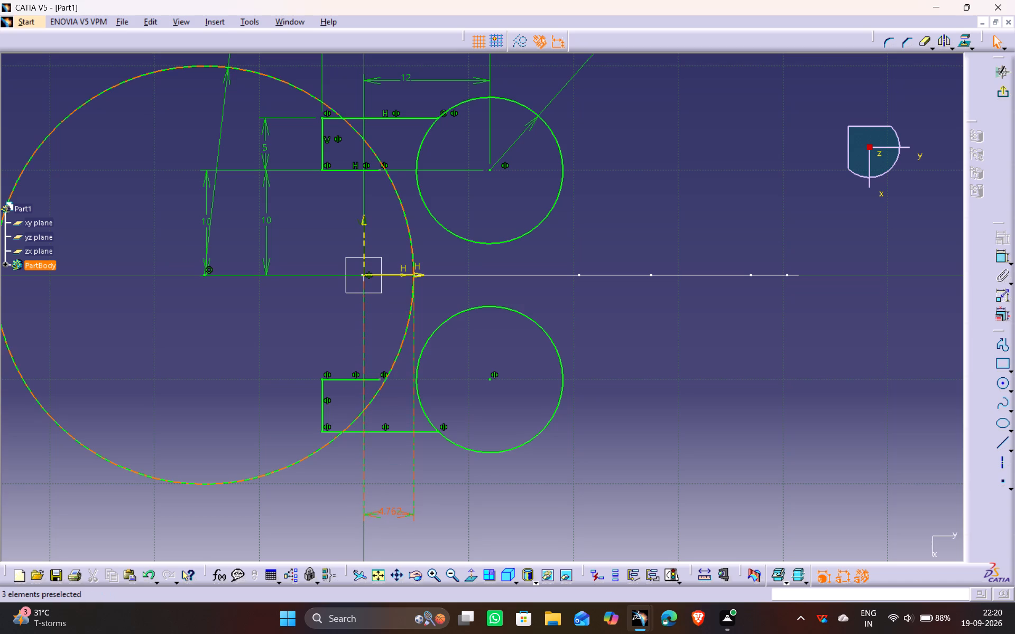
{"action": "double_click", "coordinate": [385, 509]}
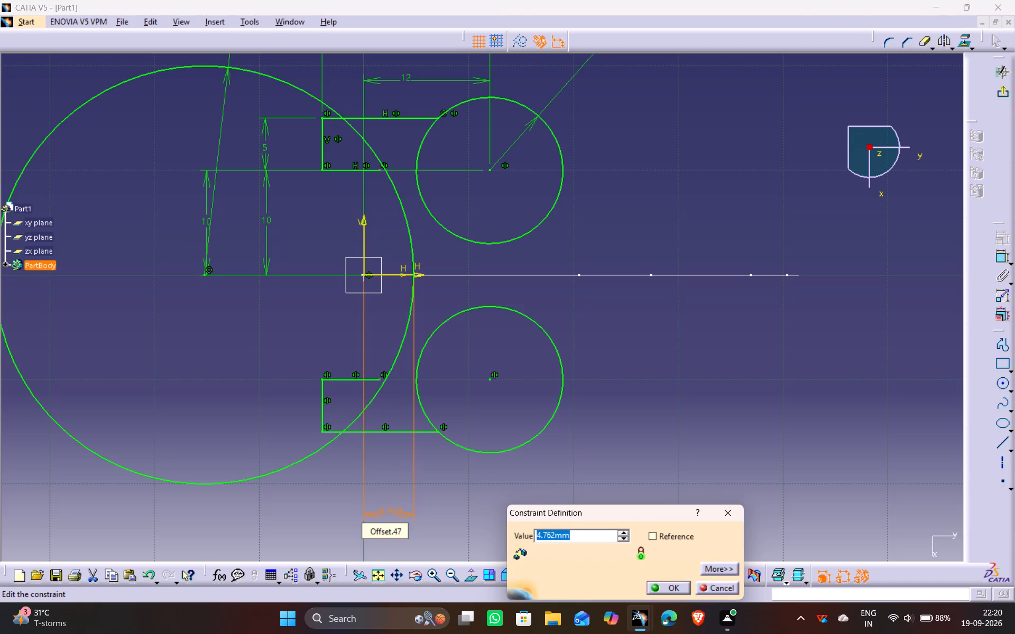
{"action": "key", "text": "7"}
{"action": "key", "text": "Return"}
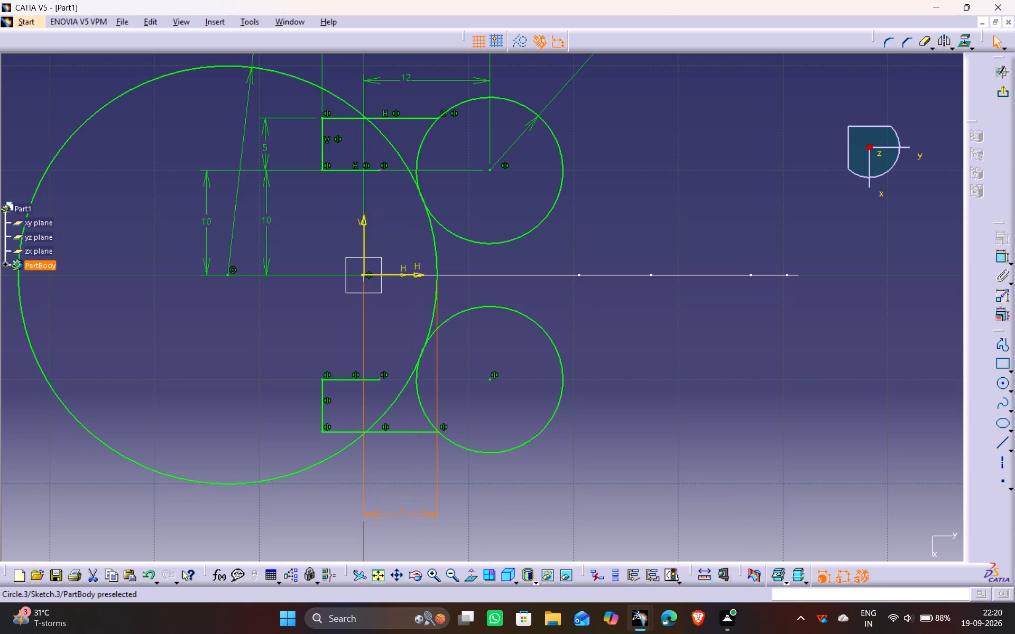
{"action": "left_click", "coordinate": [377, 227]}
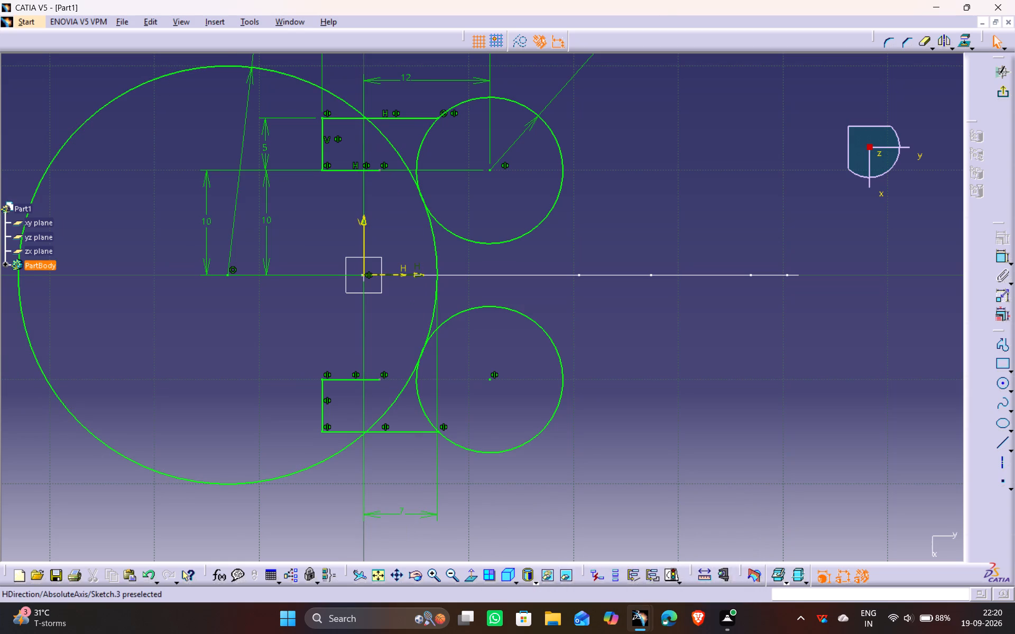
Make the free endpoint of the upper arm's inner horizontal line coincident with the 20 mm radius circle.
{"action": "left_click", "coordinate": [380, 170]}
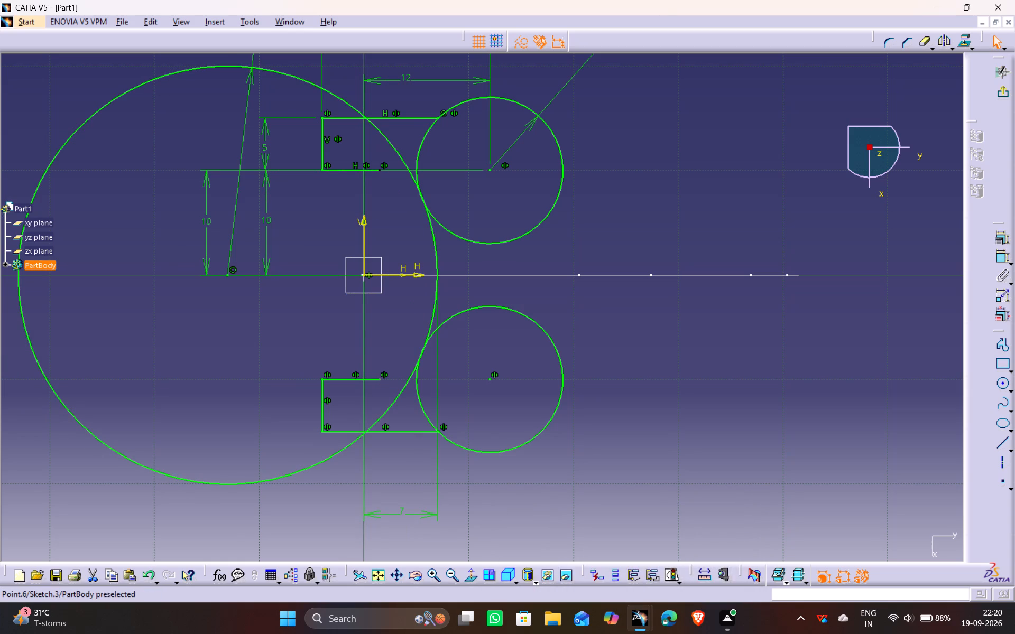
{"action": "left_click", "coordinate": [405, 161], "text": "ctrl"}
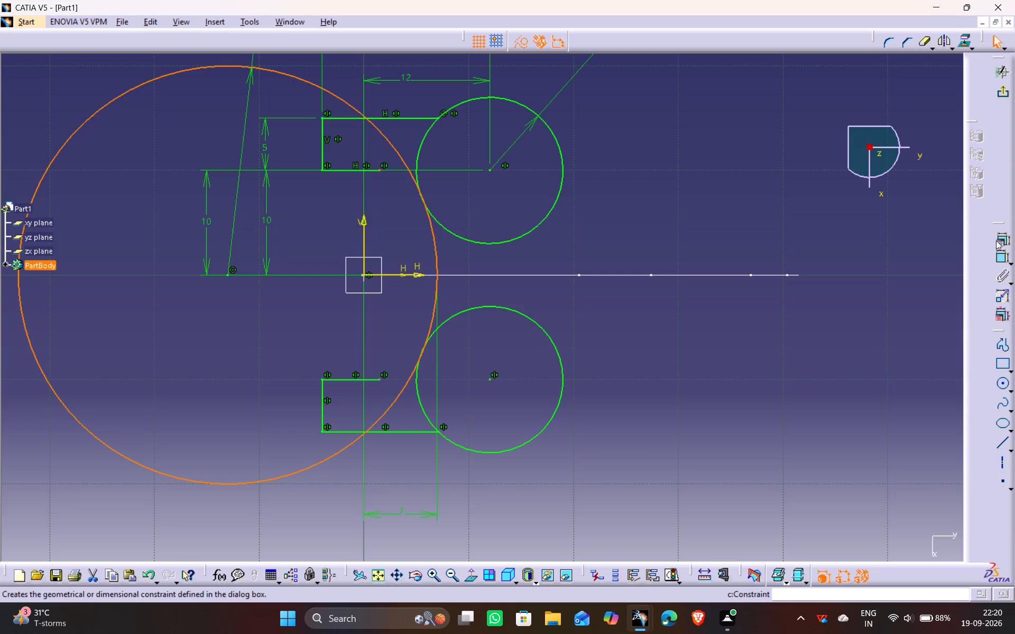
{"action": "left_click", "coordinate": [996, 240]}
{"action": "left_click", "coordinate": [928, 413]}
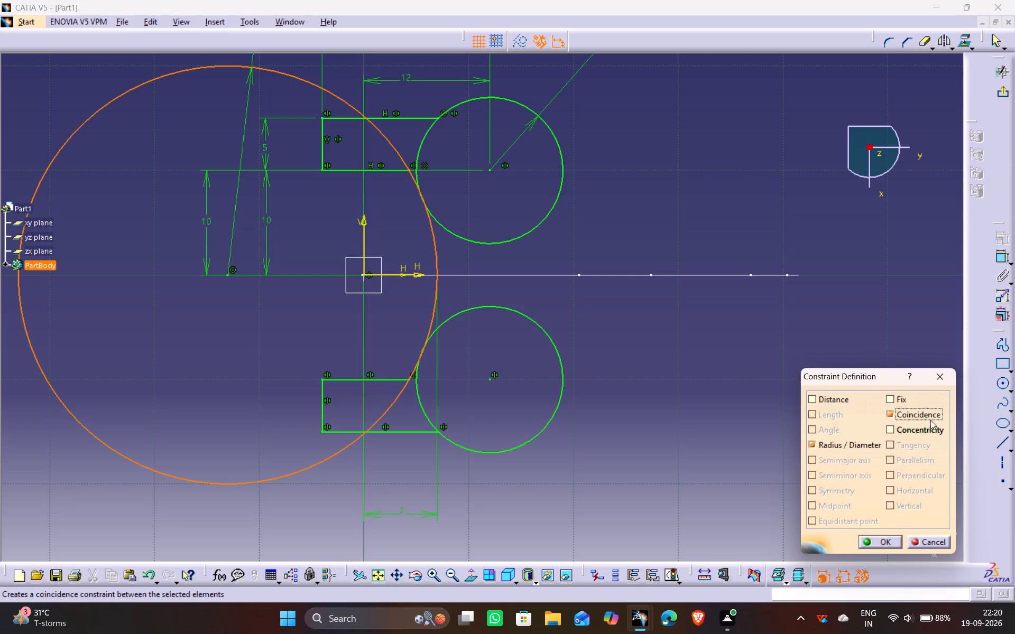
{"action": "left_click", "coordinate": [892, 541]}
{"action": "left_click_drag", "start_coordinate": [716, 398], "coordinate": [710, 389]}
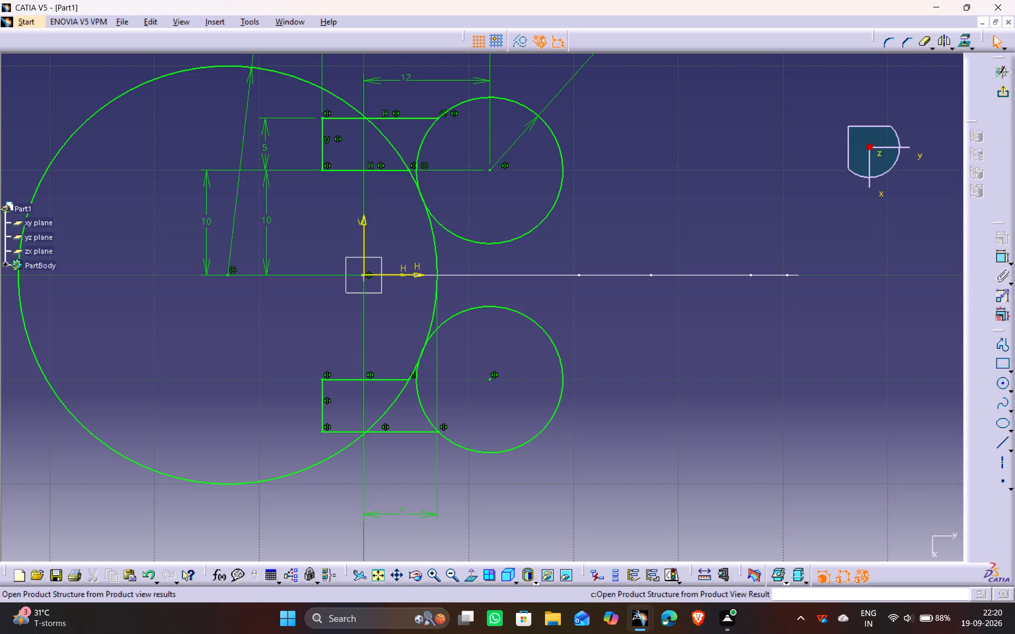
Quick Trim the 20 mm radius circle across both arms and around its outer portion, keeping only the arc between the arms' inner lines.
{"action": "left_click", "coordinate": [924, 43]}
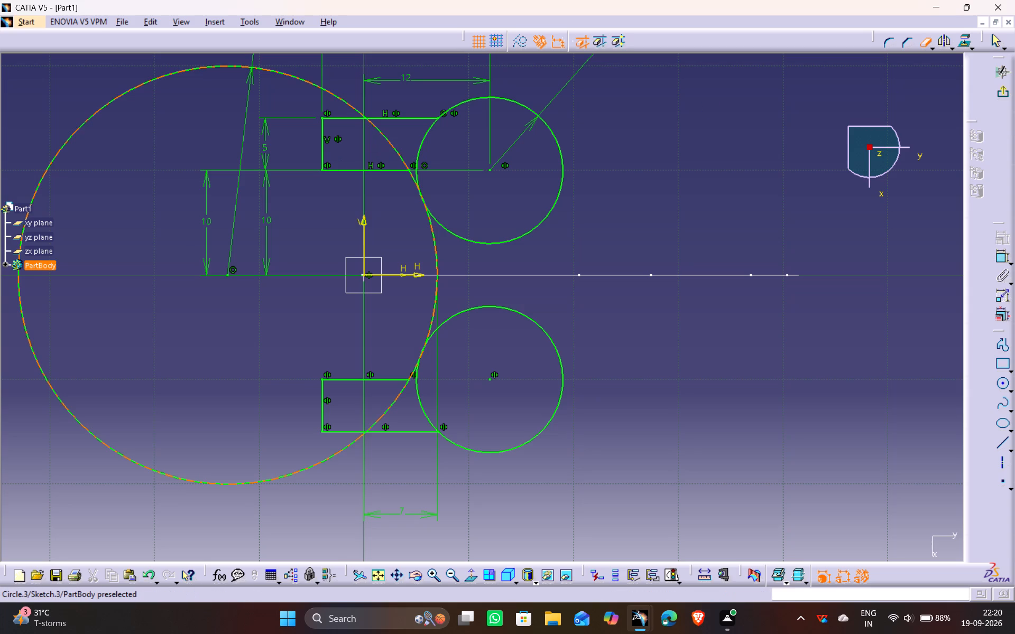
{"action": "left_click", "coordinate": [386, 136]}
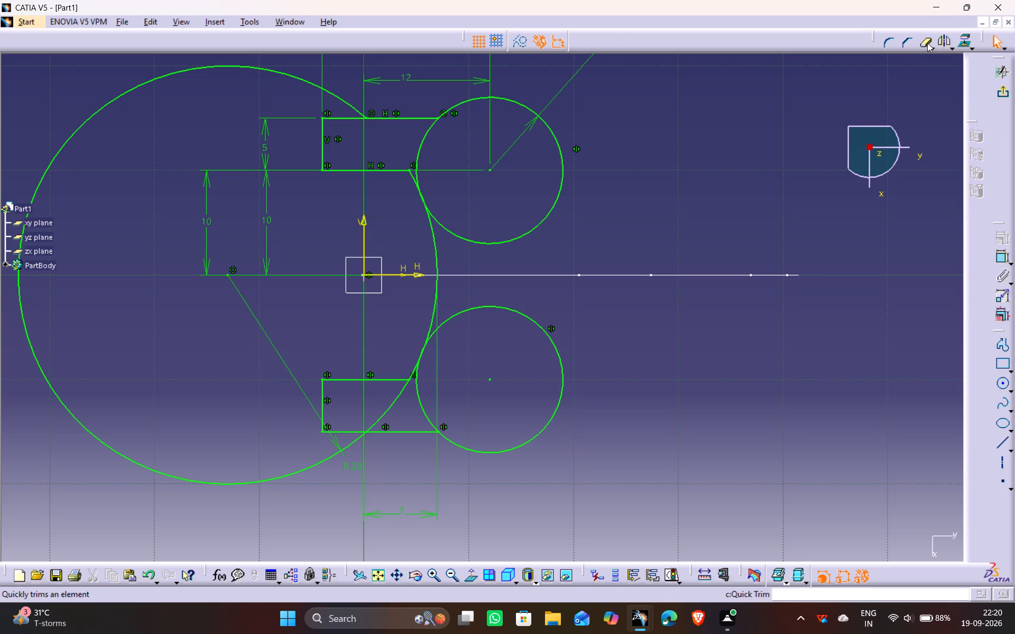
{"action": "left_click", "coordinate": [927, 43]}
{"action": "left_click", "coordinate": [389, 407]}
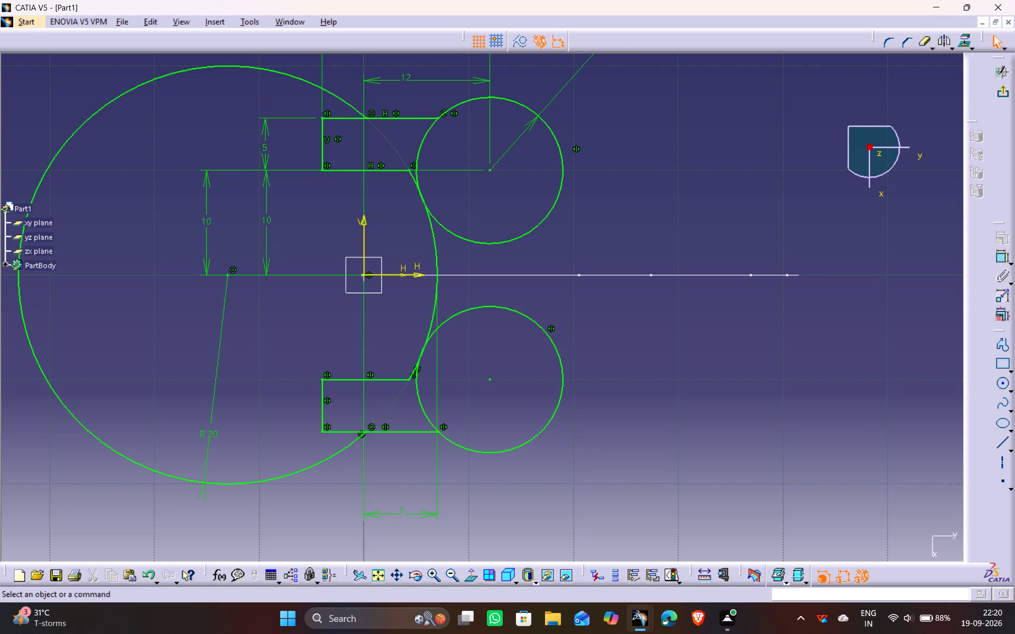
{"action": "left_click", "coordinate": [923, 43]}
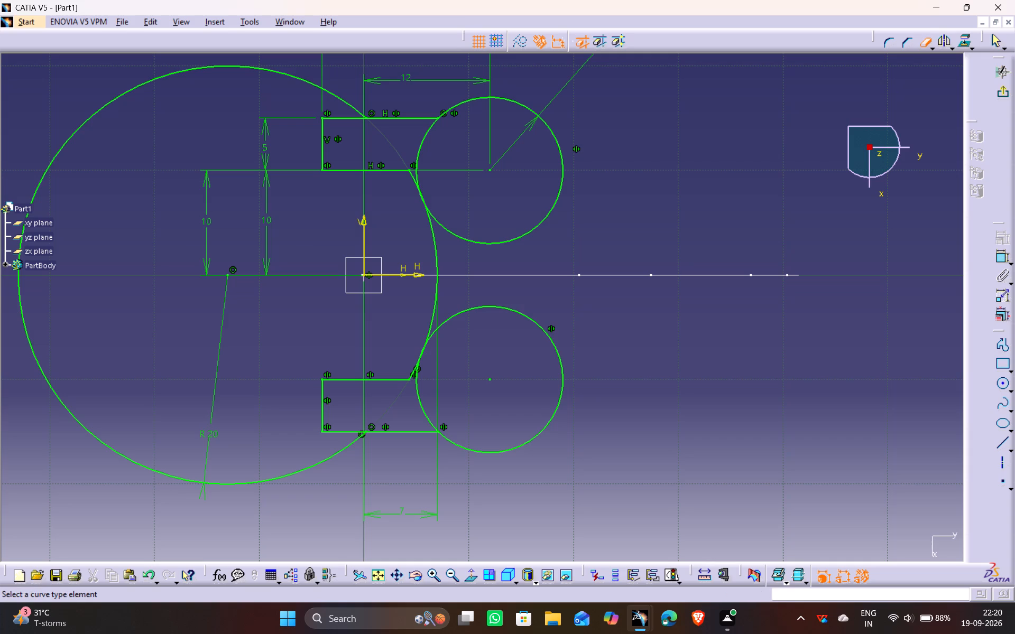
{"action": "left_click", "coordinate": [62, 150]}
{"action": "left_click", "coordinate": [122, 235]}
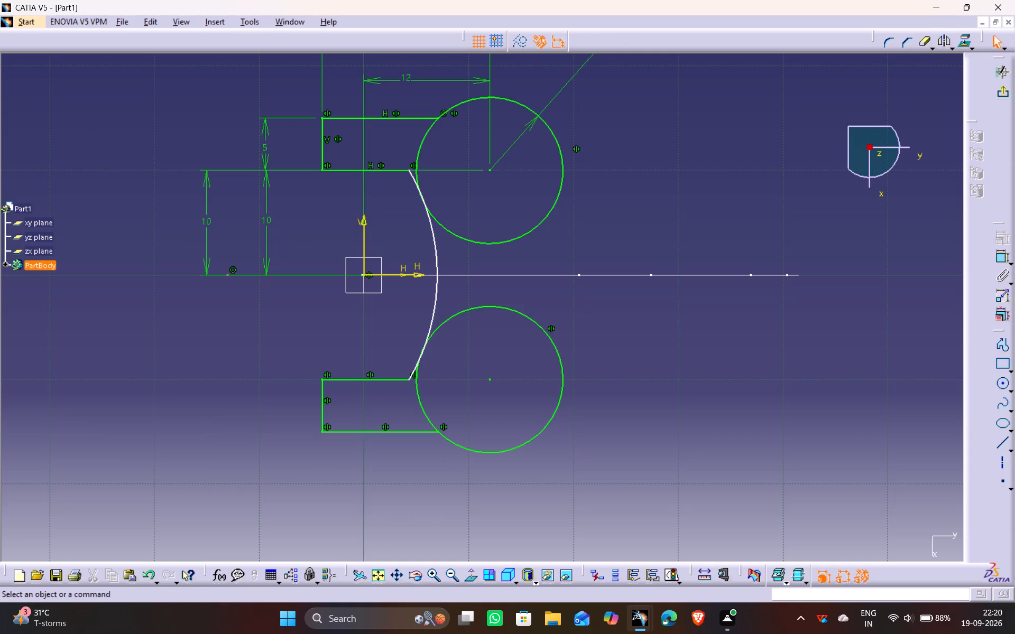
Add a radius dimension to the trimmed arc joining the two arms.
{"action": "left_click", "coordinate": [439, 288]}
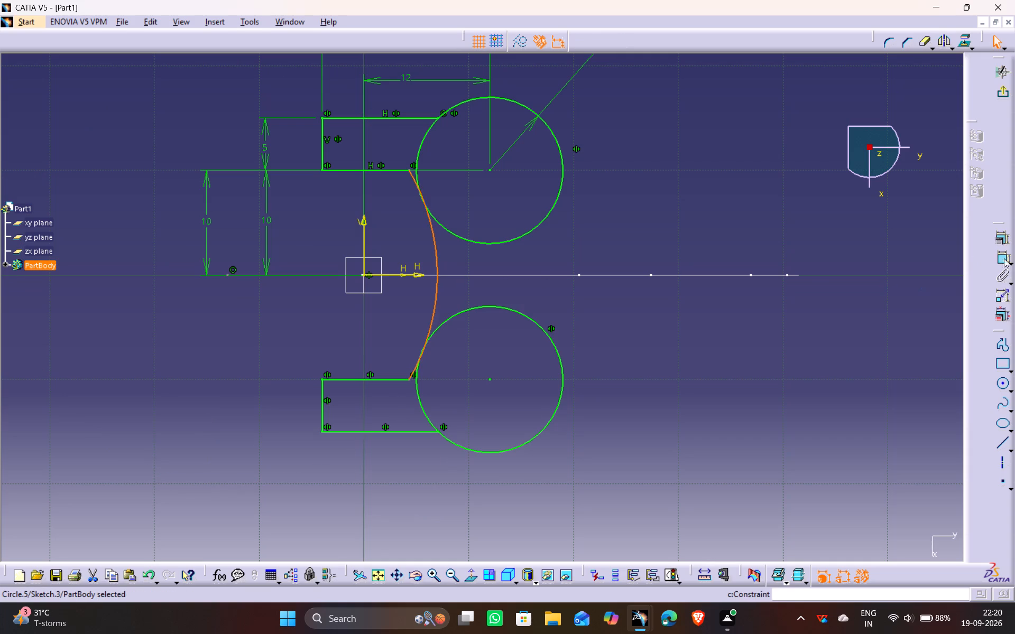
{"action": "left_click", "coordinate": [996, 265]}
{"action": "left_click", "coordinate": [449, 295]}
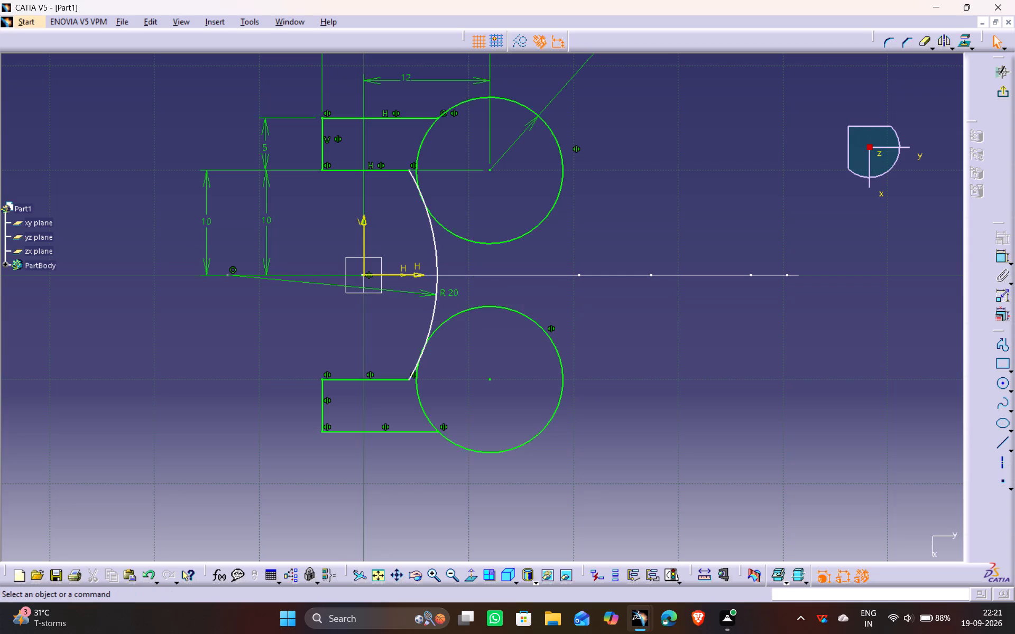
Add a distance dimension between the V axis and the trimmed arc, placed below the lower arm.
{"action": "middle_click_drag", "start_coordinate": [597, 248], "coordinate": [632, 340]}
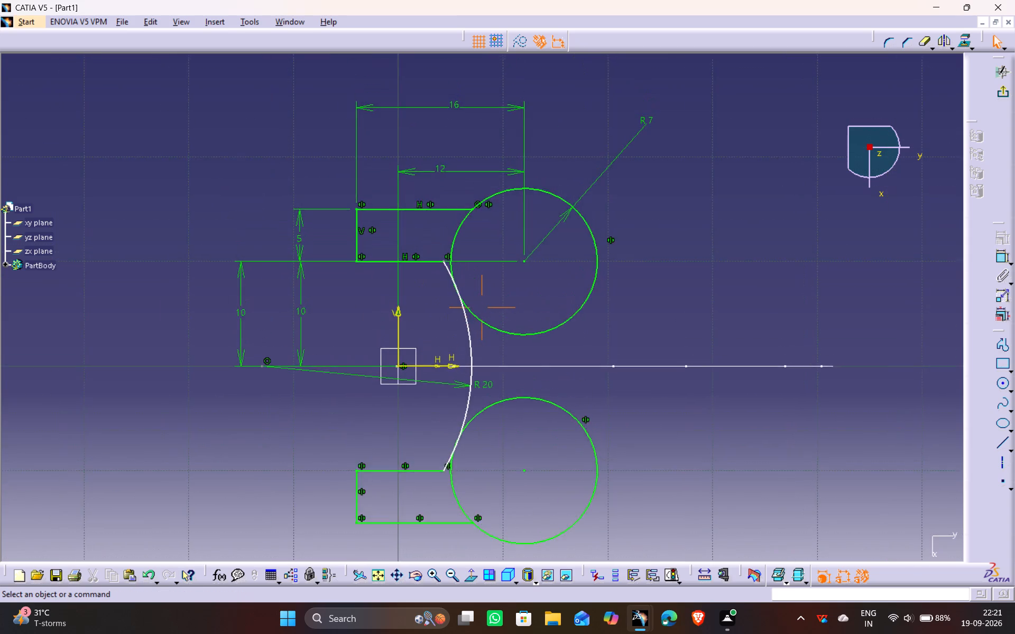
{"action": "middle_click_drag", "start_coordinate": [632, 340], "coordinate": [602, 238]}
{"action": "left_click", "coordinate": [1002, 254]}
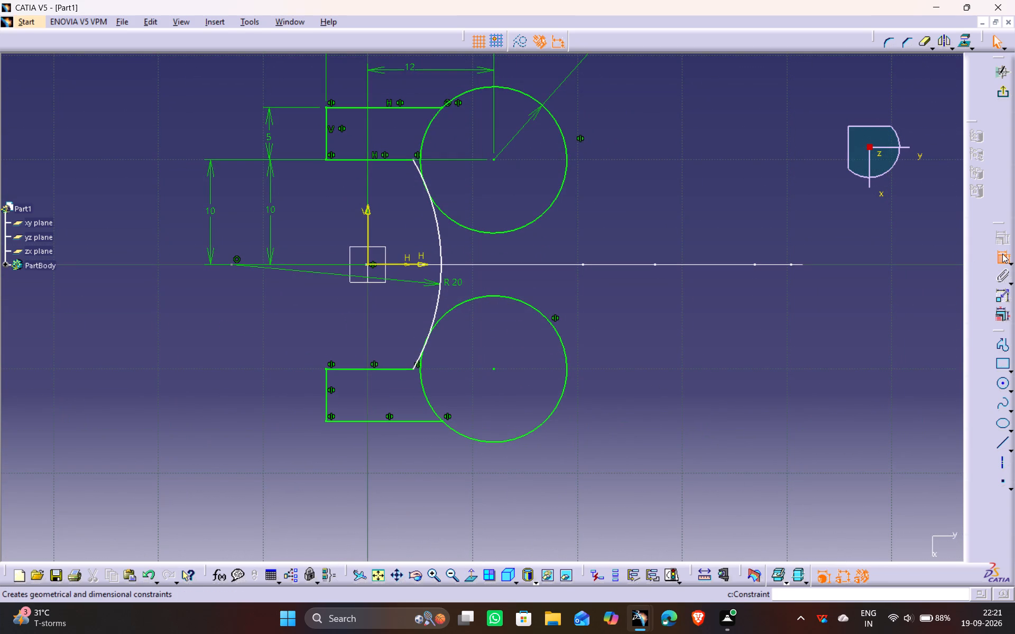
{"action": "left_click", "coordinate": [365, 225]}
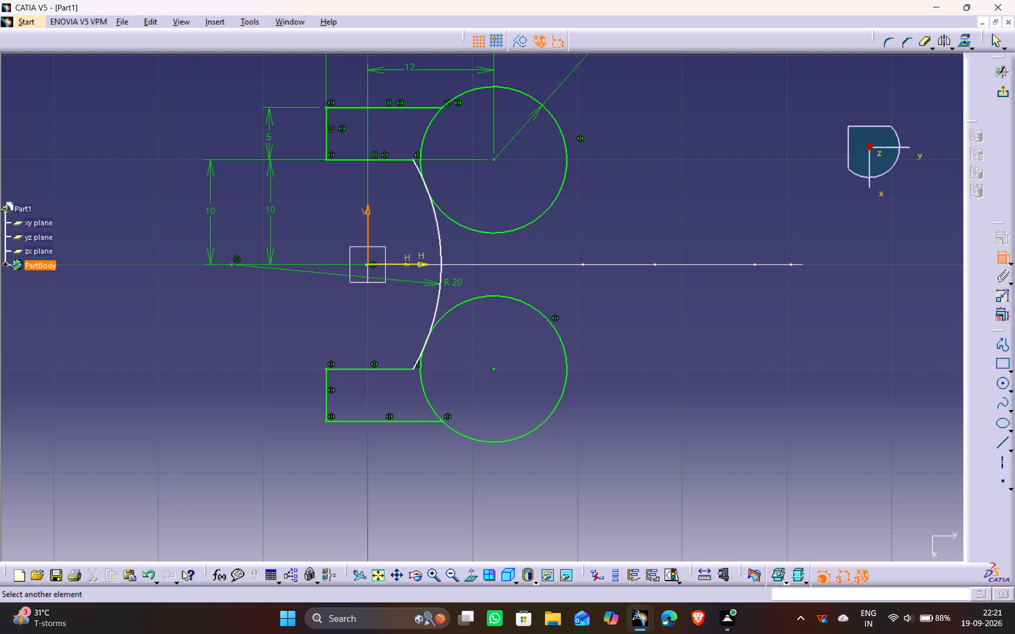
{"action": "left_click", "coordinate": [438, 256]}
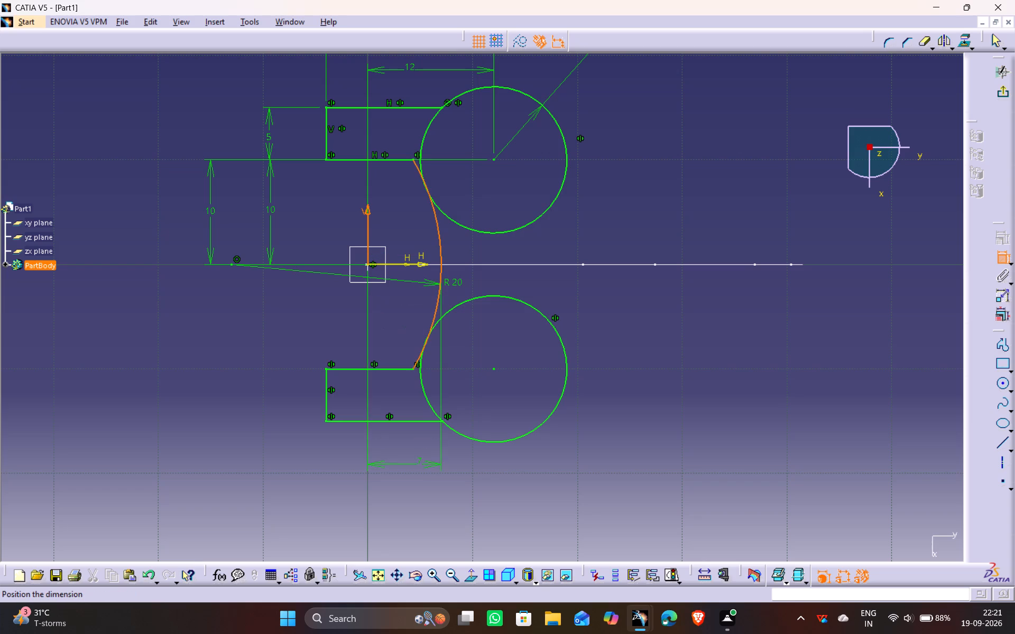
{"action": "left_click", "coordinate": [409, 464]}
{"action": "left_click", "coordinate": [660, 281]}
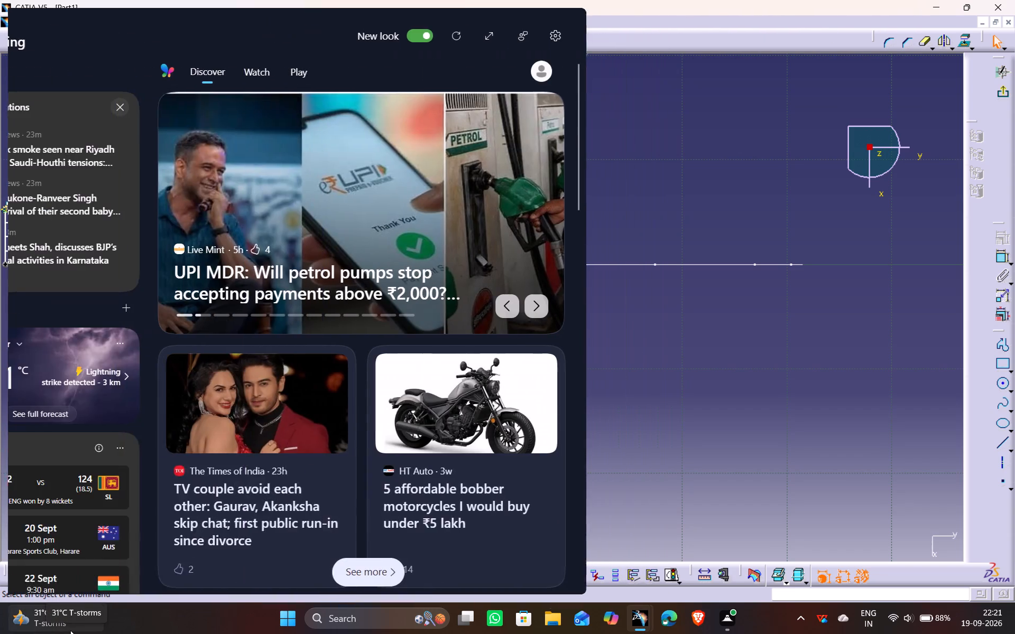
Sketch a stepped four-line profile from the upper 7 mm radius circle: horizontal outward, down, back about 18 mm, and down about 8 mm to the H axis.
{"action": "middle_click_drag", "start_coordinate": [689, 216], "coordinate": [591, 303]}
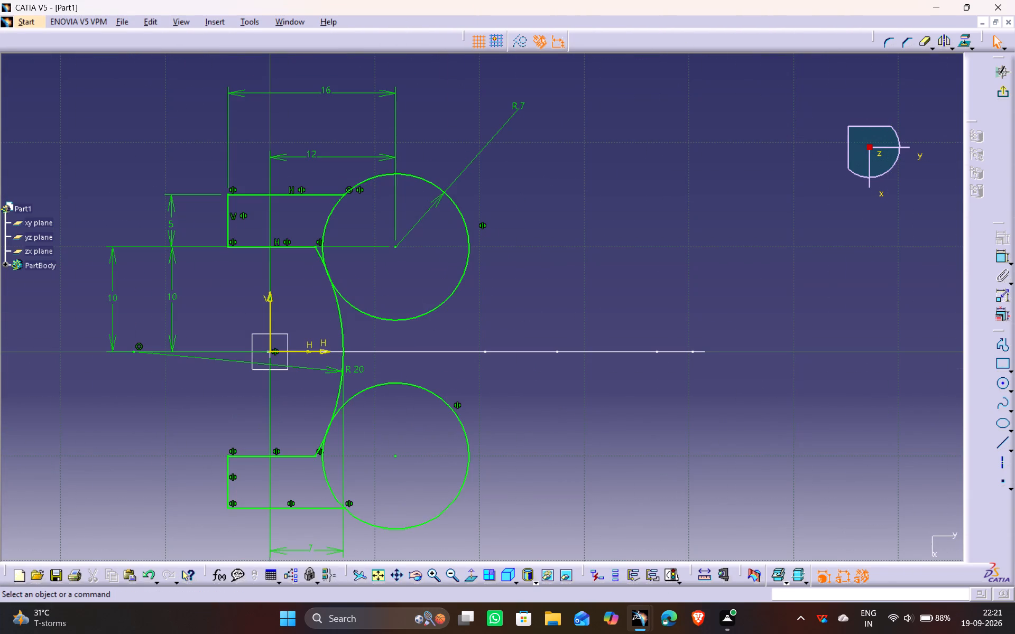
{"action": "left_click", "coordinate": [1007, 347]}
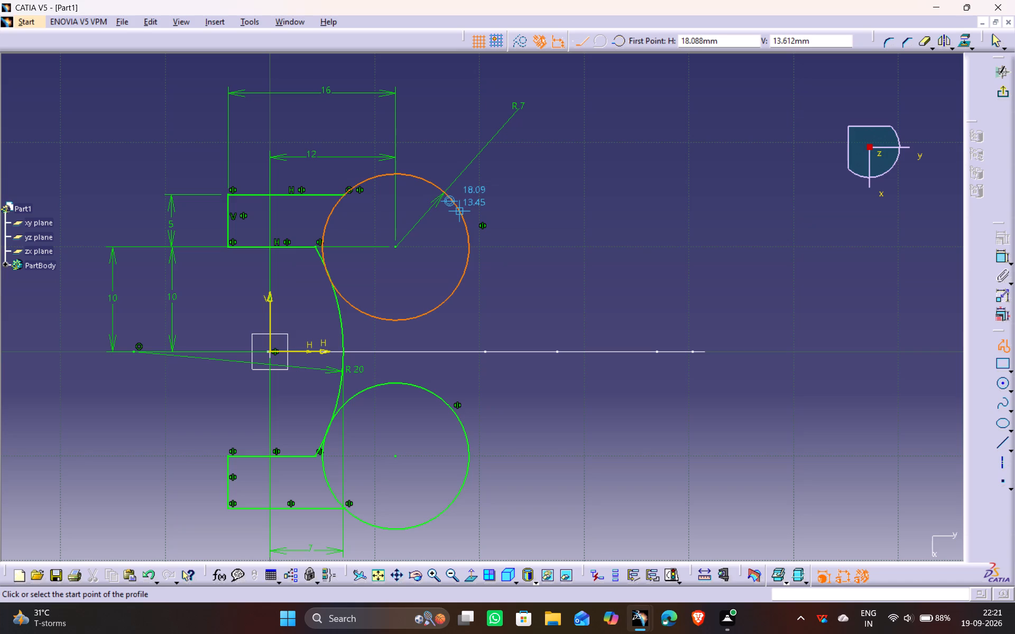
{"action": "left_click", "coordinate": [460, 211]}
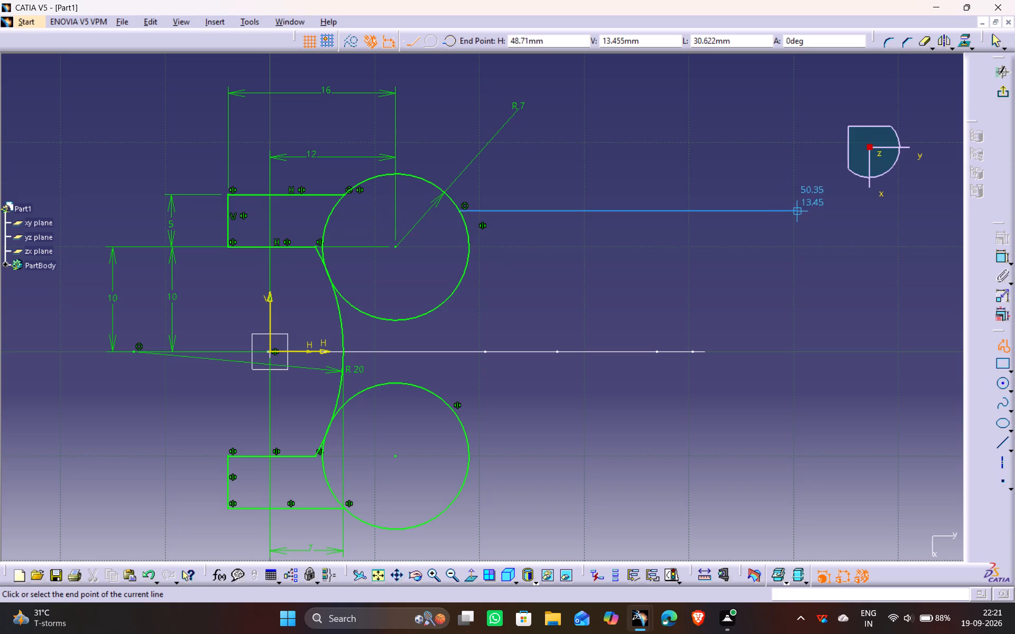
{"action": "left_click", "coordinate": [715, 211]}
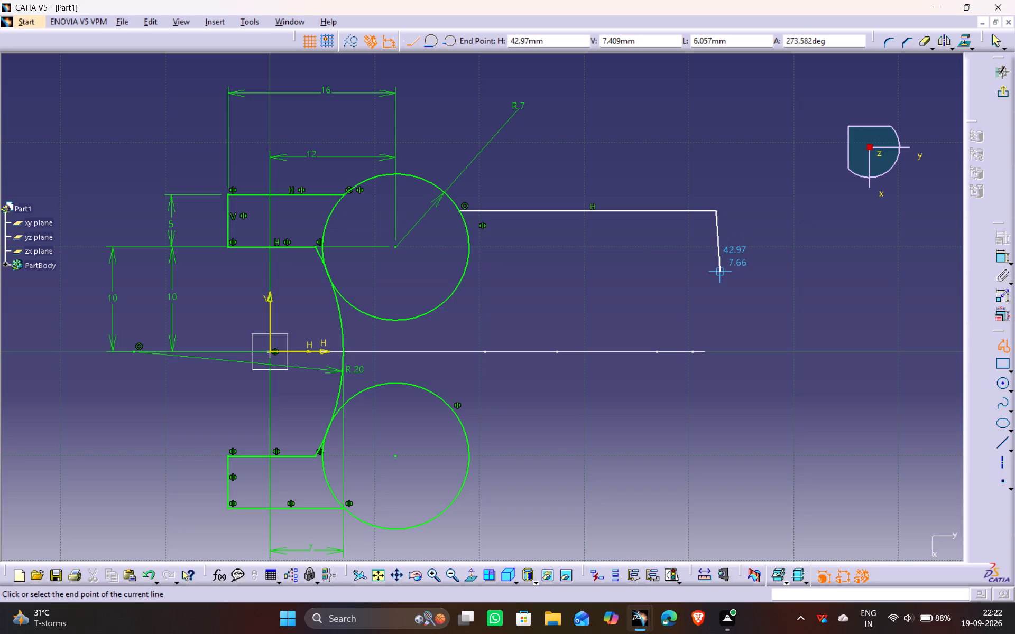
{"action": "left_click", "coordinate": [714, 266]}
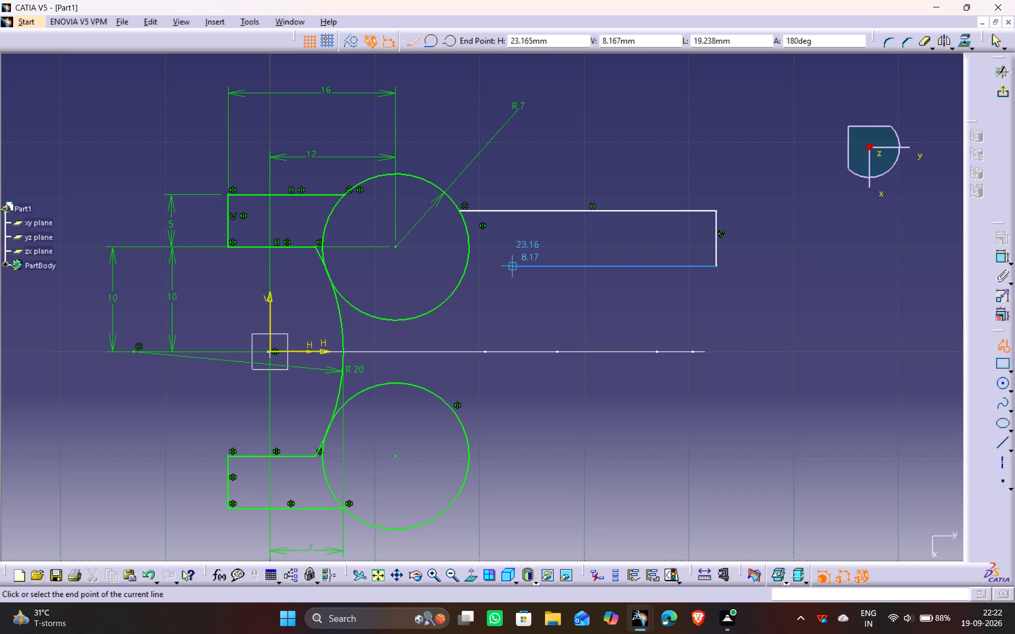
{"action": "left_click", "coordinate": [531, 268]}
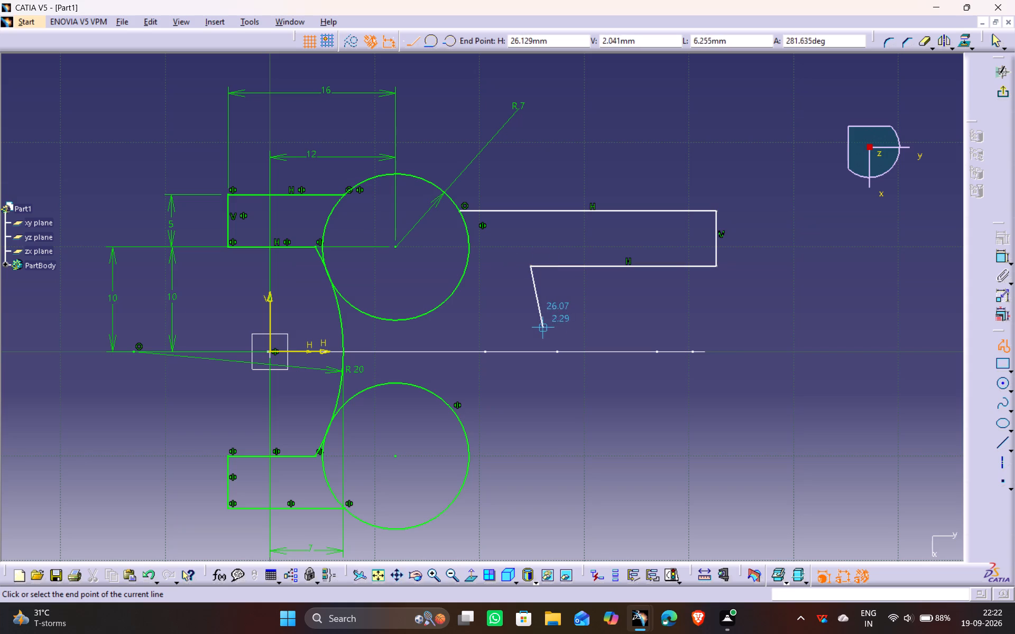
{"action": "left_click", "coordinate": [530, 352]}
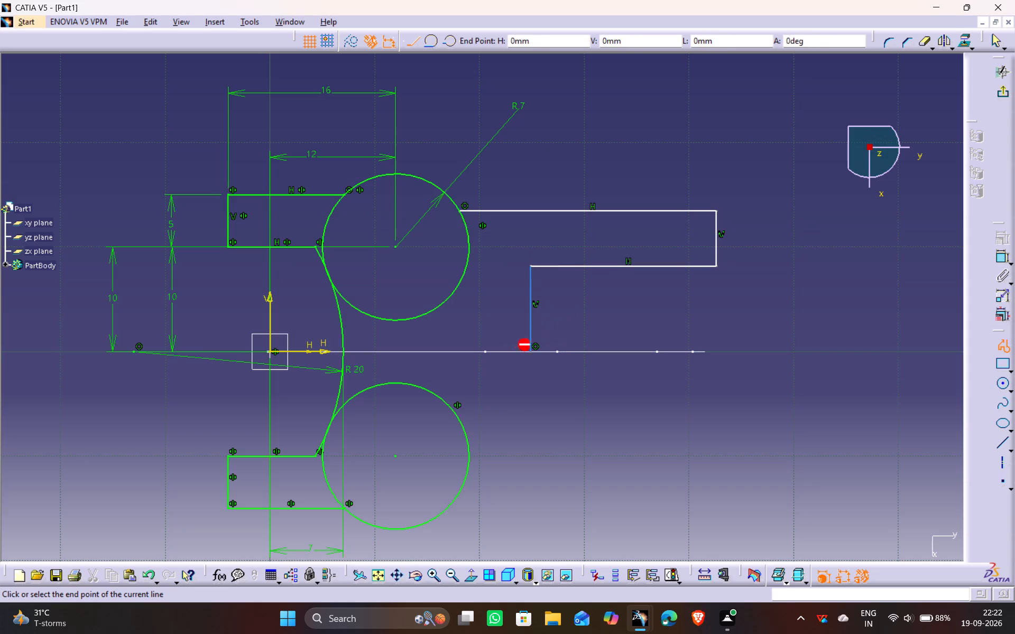
{"action": "key", "text": "Escape"}
{"action": "key", "text": "Escape"}
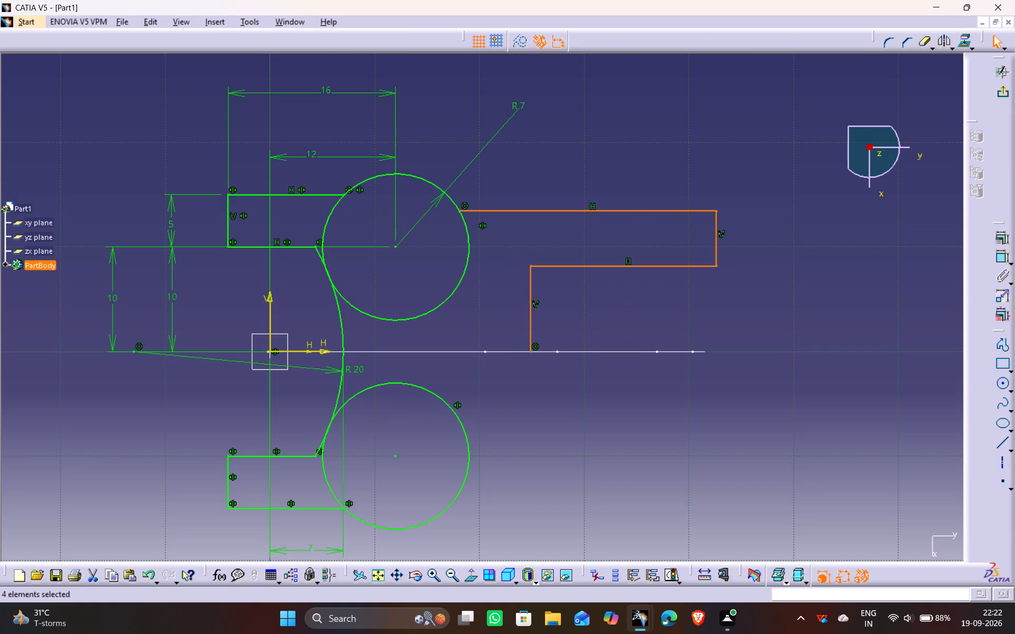
{"action": "left_click", "coordinate": [592, 180]}
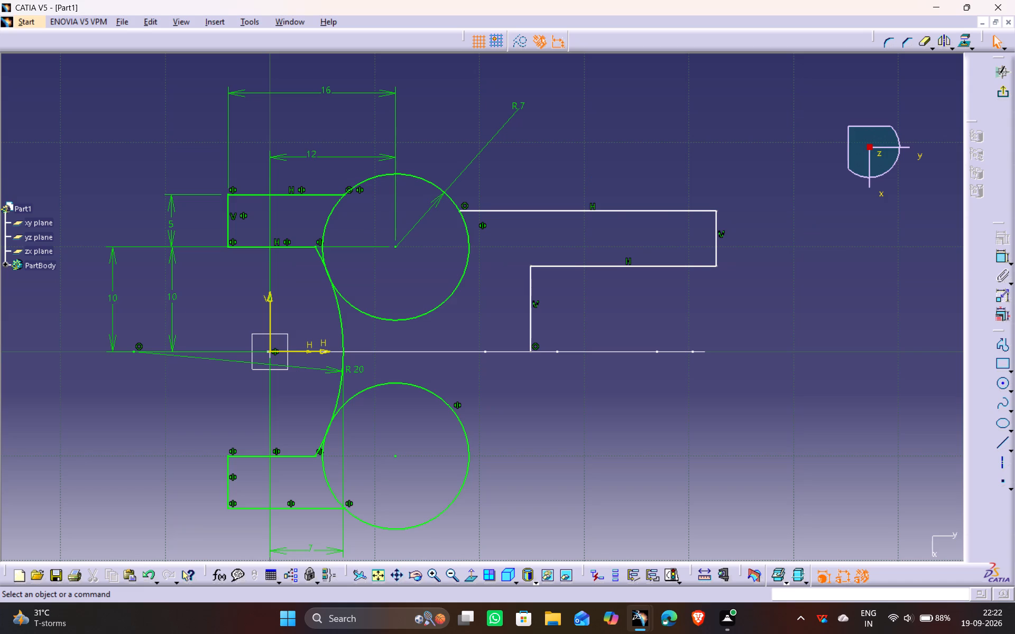
Dimension the stepped profile's lower horizontal line from the H axis and set the distance to 8 mm.
{"action": "left_click", "coordinate": [632, 266]}
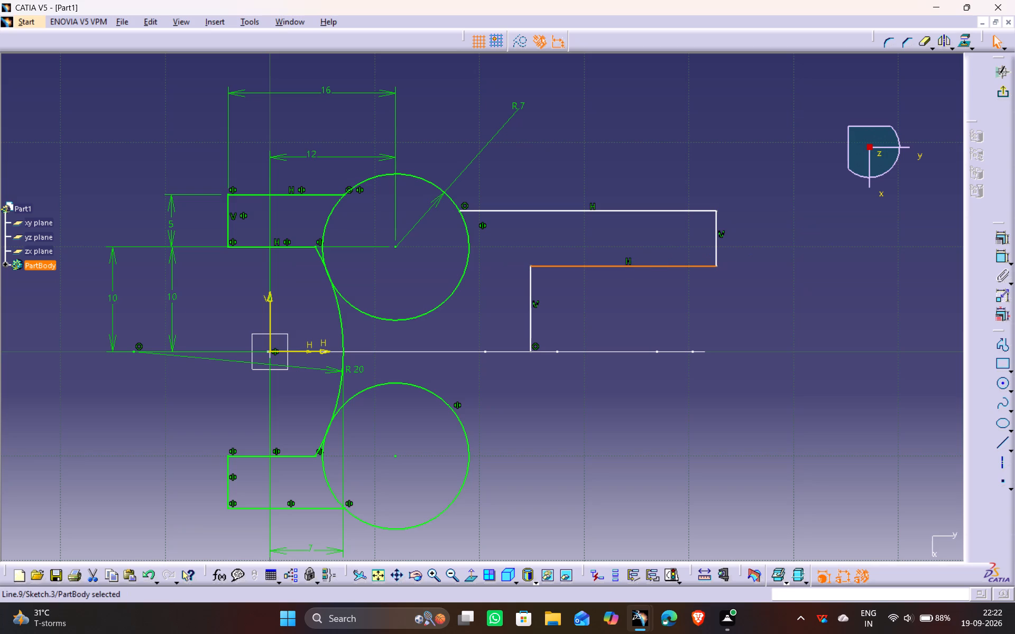
{"action": "left_click", "coordinate": [1002, 256]}
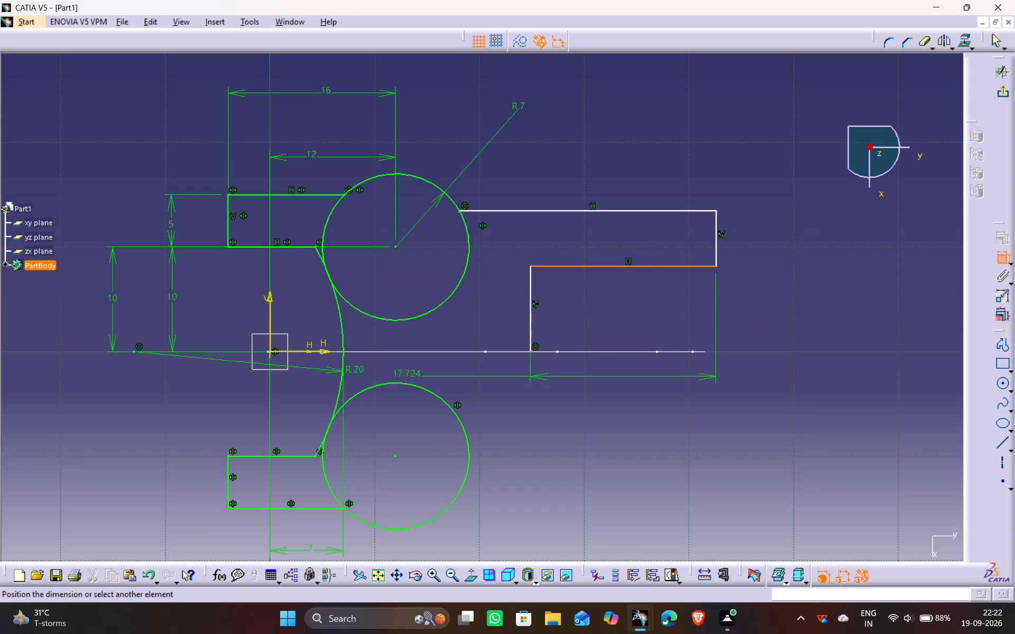
{"action": "left_click", "coordinate": [317, 351]}
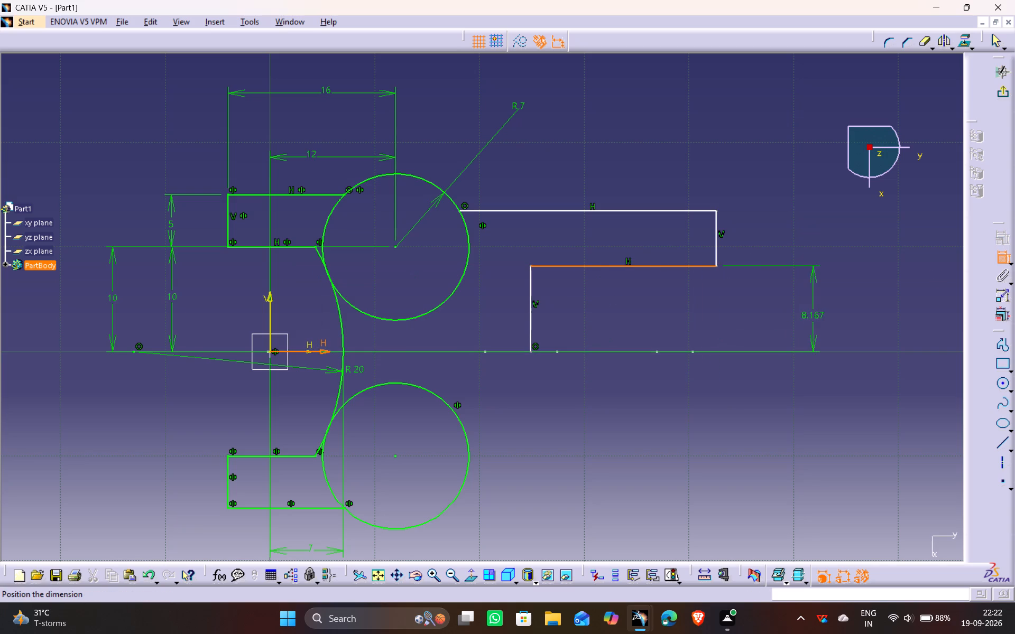
{"action": "left_click", "coordinate": [803, 315]}
{"action": "double_click", "coordinate": [808, 312]}
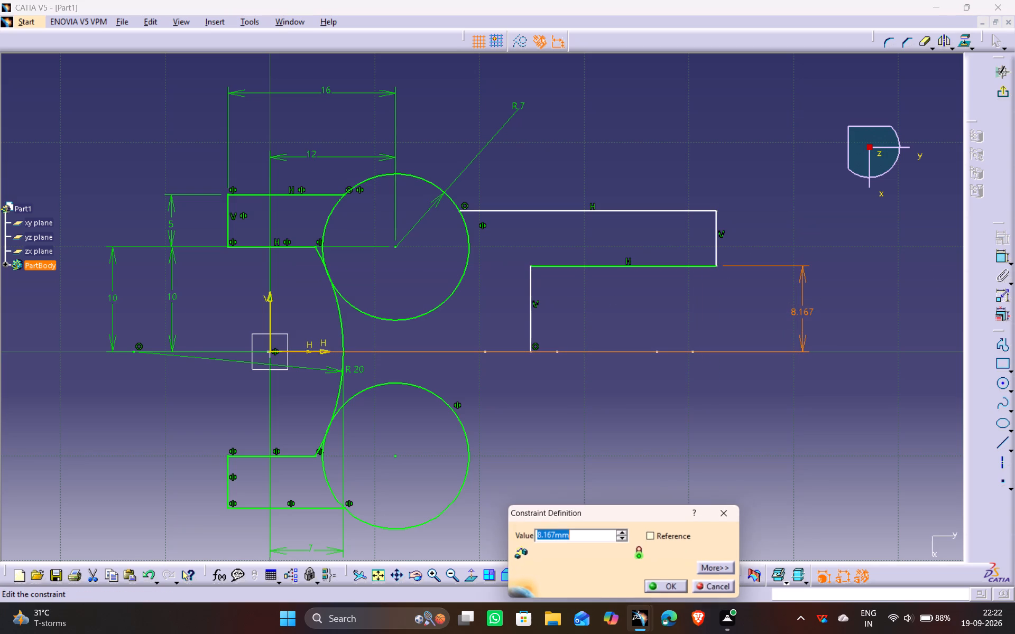
{"action": "key", "text": "8"}
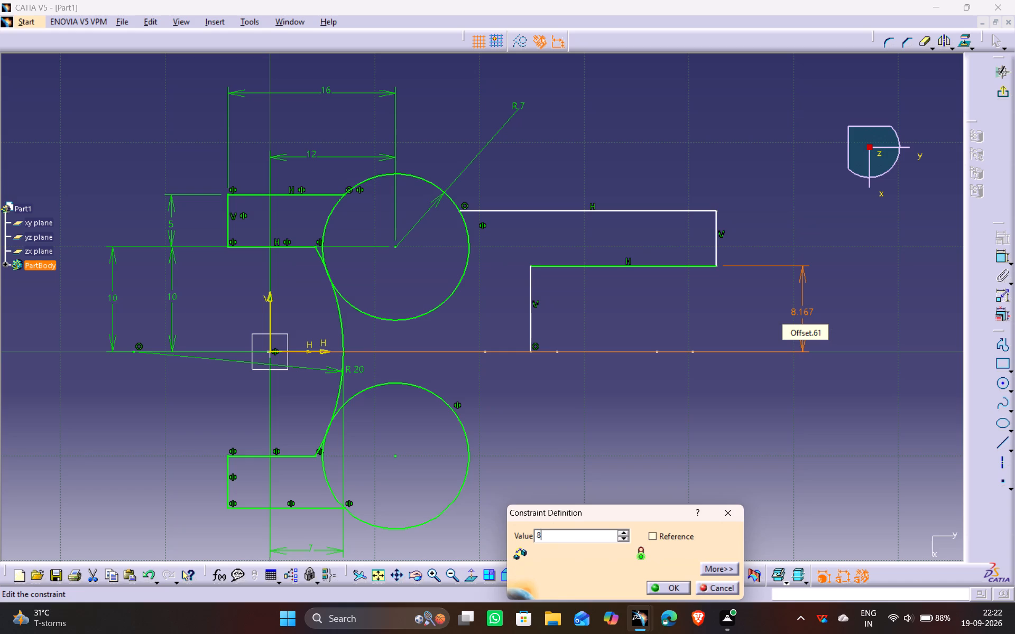
{"action": "key", "text": "Return"}
Dimension the length of the short vertical line at the profile's outer end and set it to 4.5 mm.
{"action": "left_click", "coordinate": [1000, 263]}
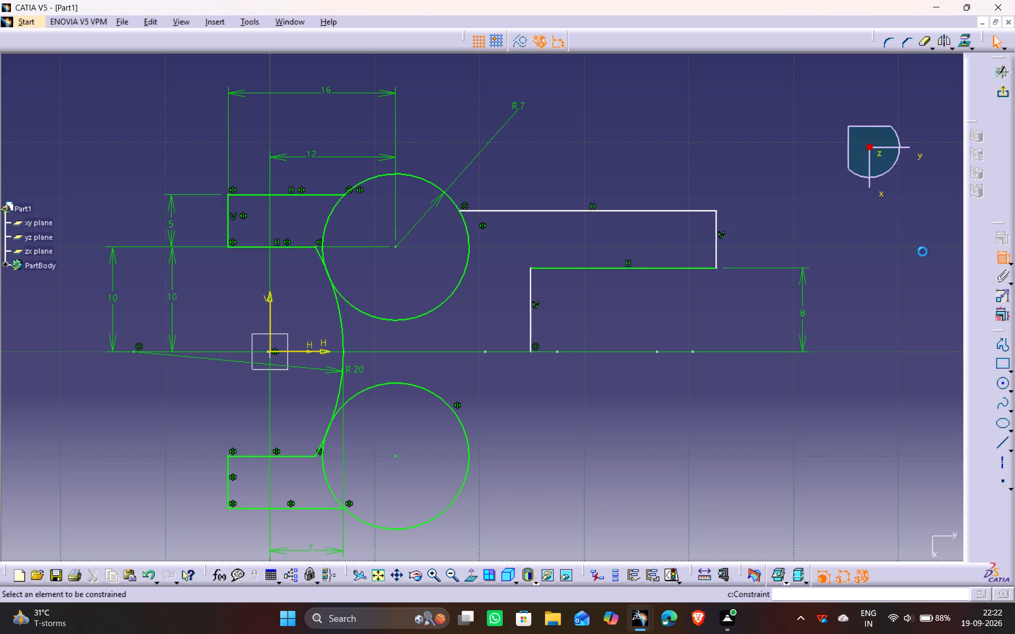
{"action": "left_click", "coordinate": [716, 251]}
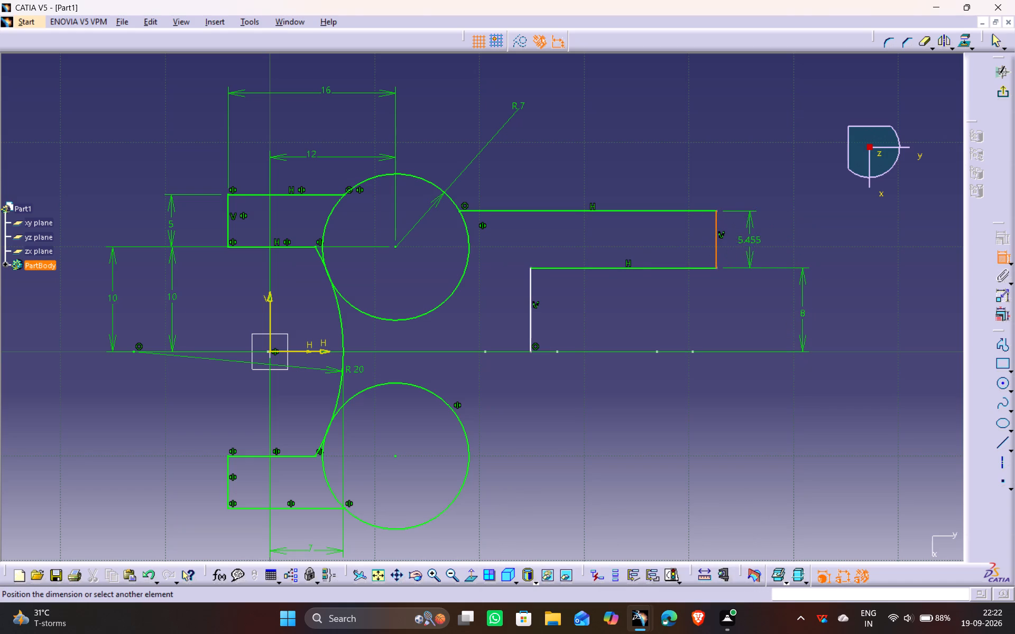
{"action": "left_click", "coordinate": [793, 246]}
{"action": "double_click", "coordinate": [790, 241]}
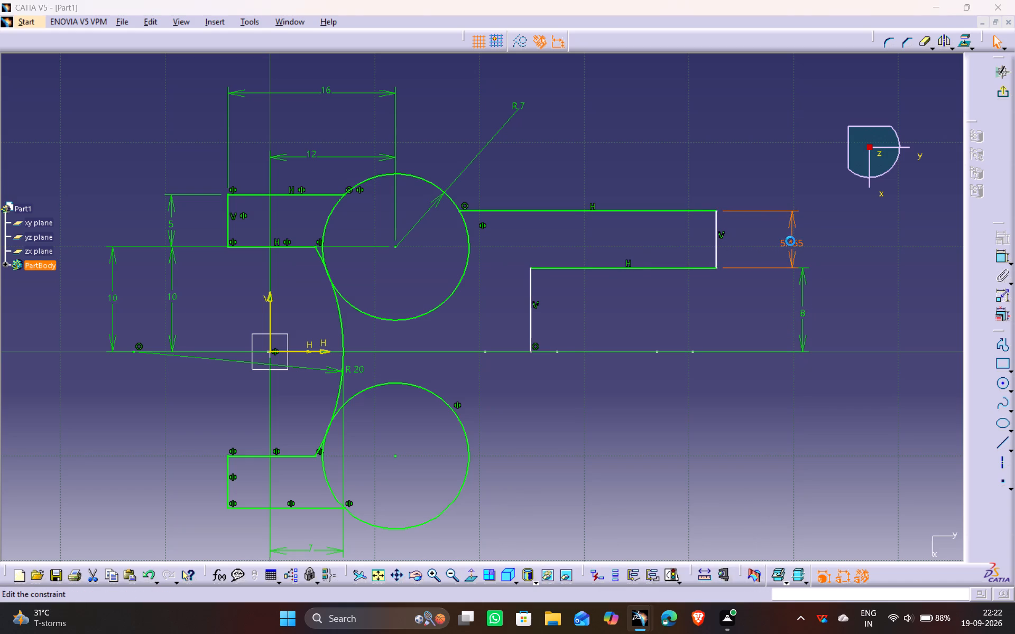
{"action": "key", "text": "4"}
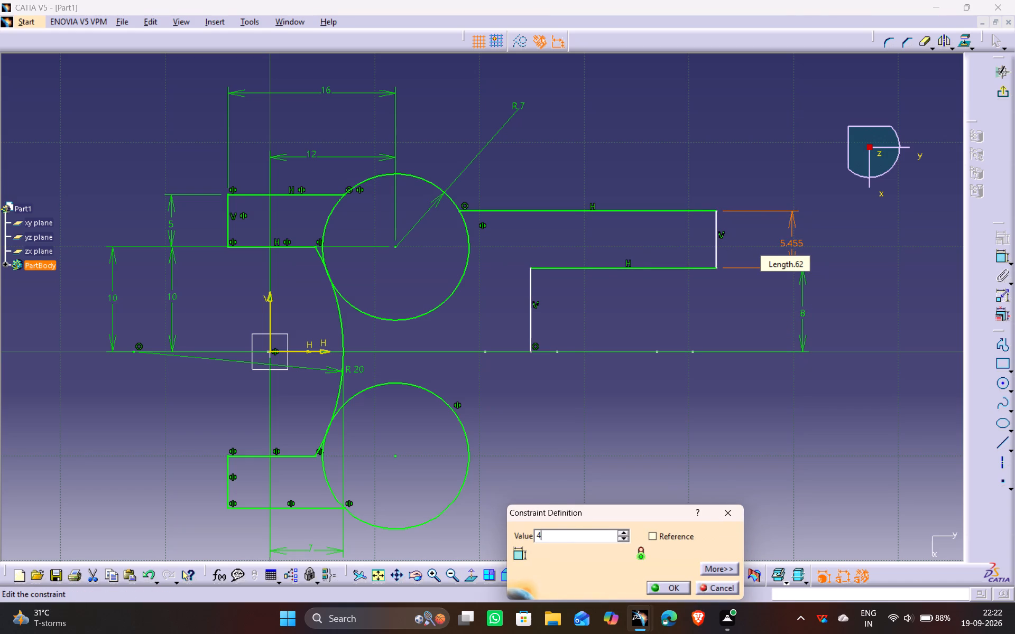
{"action": "type", "text": ".5"}
{"action": "key", "text": "Return"}
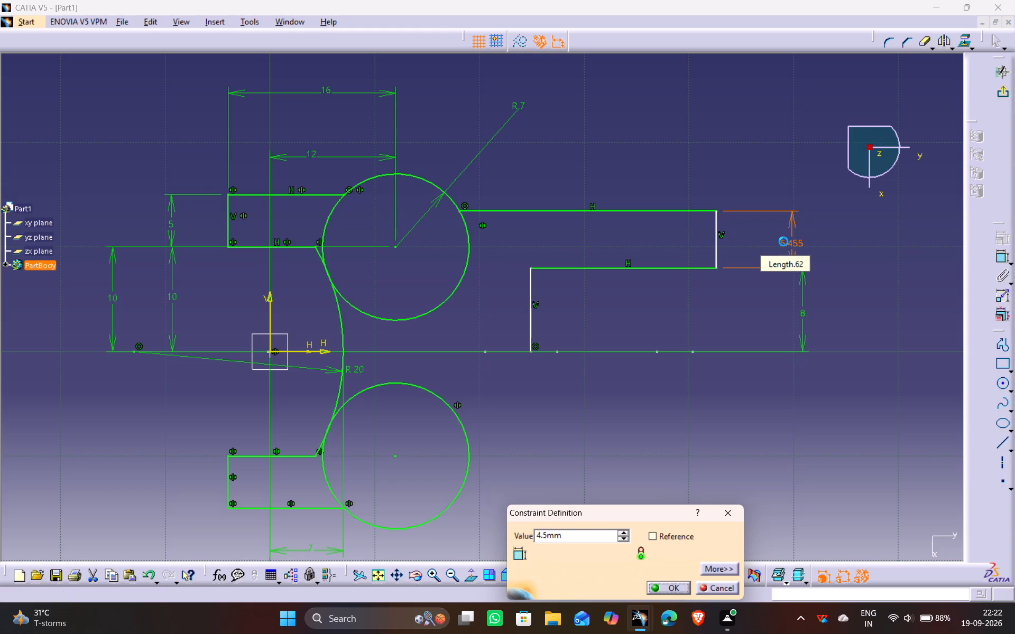
{"action": "left_click", "coordinate": [722, 160]}
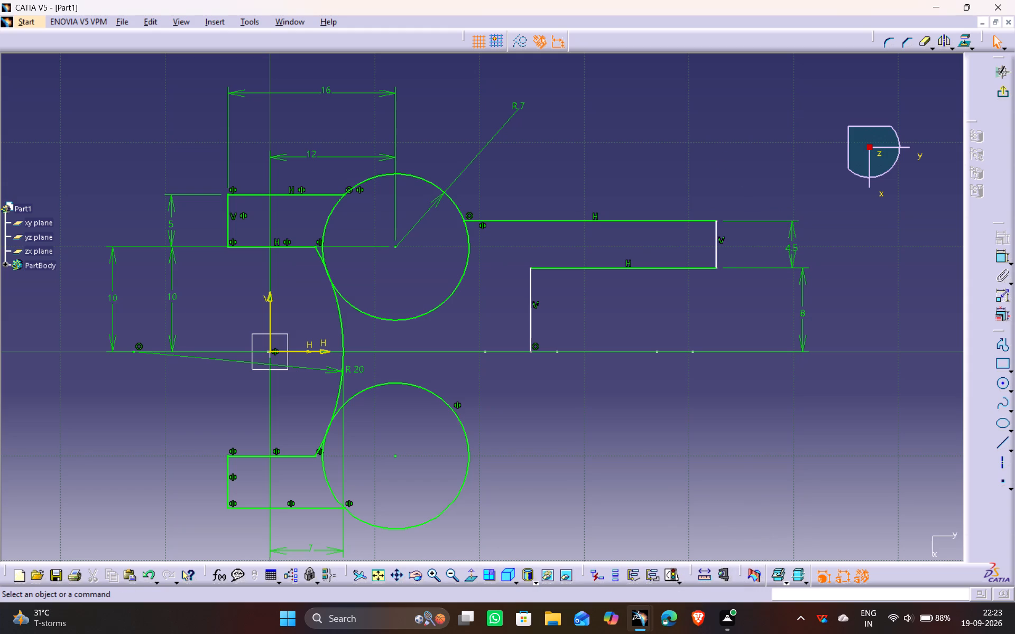
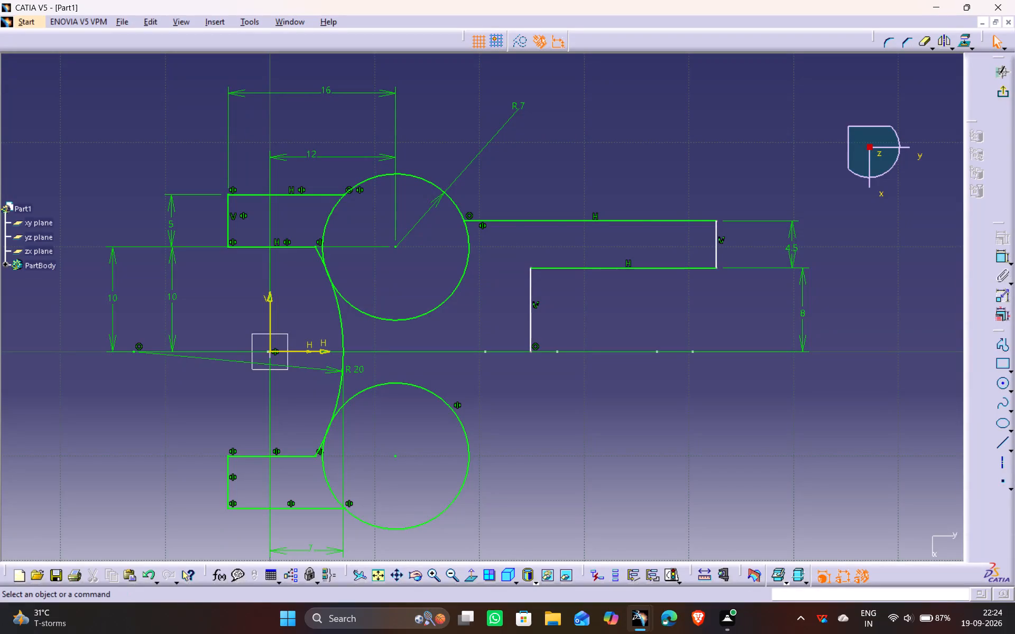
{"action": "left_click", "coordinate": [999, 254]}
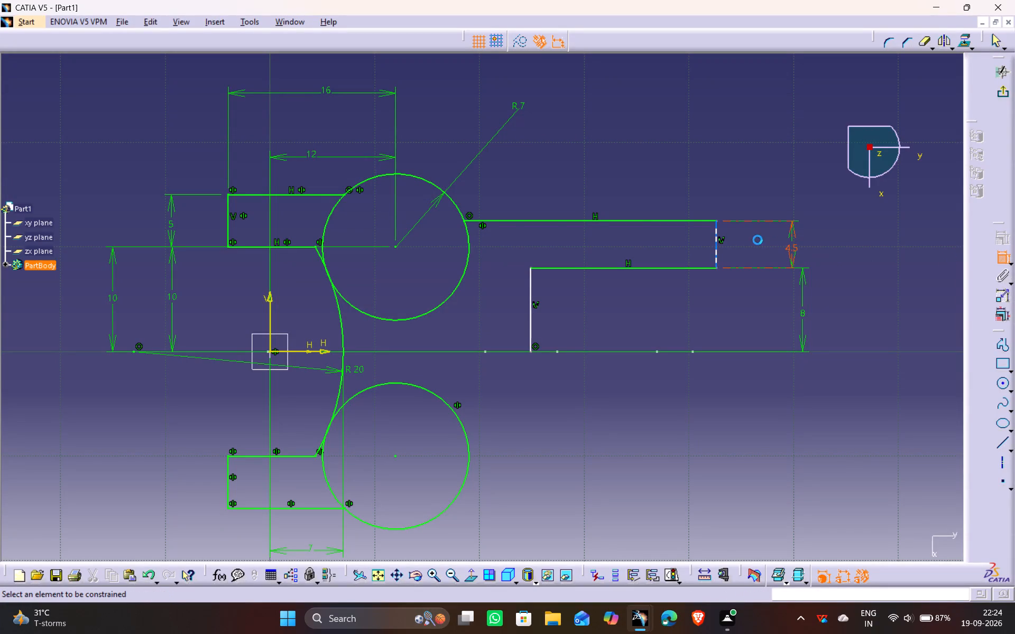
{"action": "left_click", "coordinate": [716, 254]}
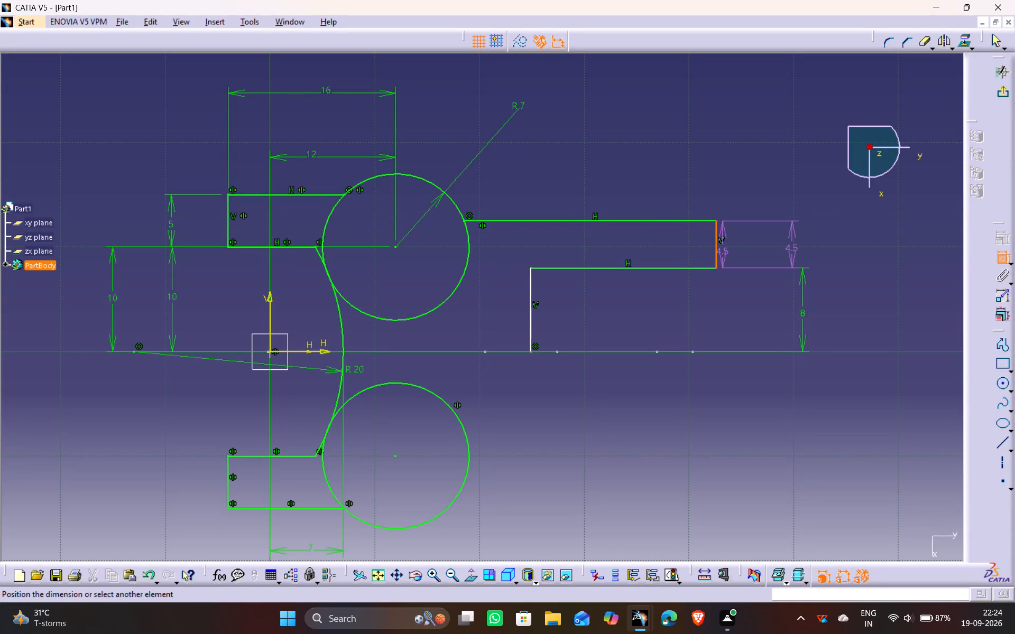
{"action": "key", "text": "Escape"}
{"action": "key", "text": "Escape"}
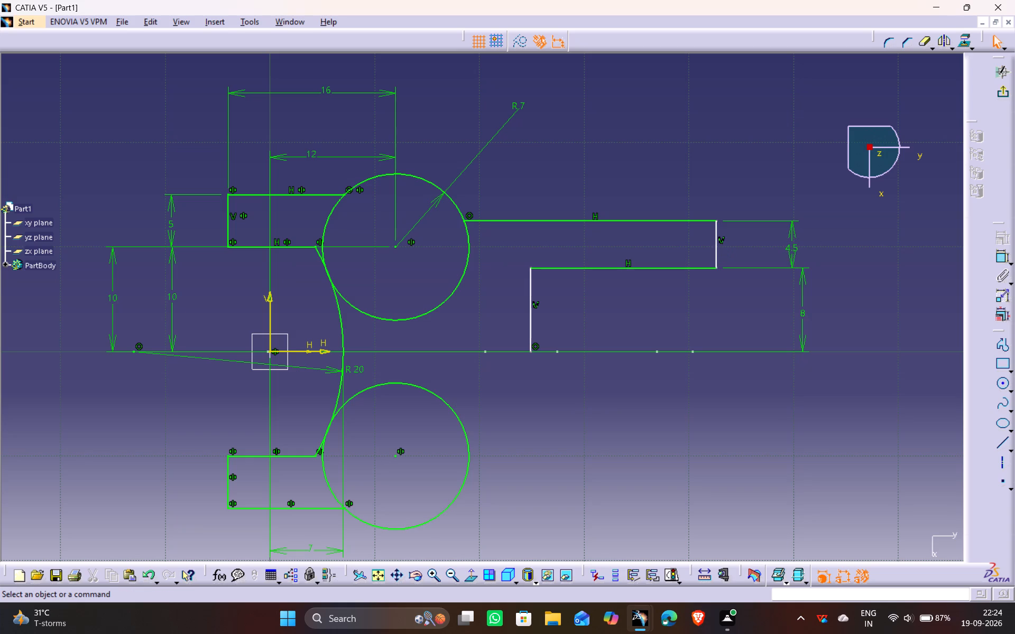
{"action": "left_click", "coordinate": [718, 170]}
Quick Trim the upper 7 mm radius circle down to its outer arc, including the small sliver alongside the 20 mm radius arc.
{"action": "left_click", "coordinate": [923, 43]}
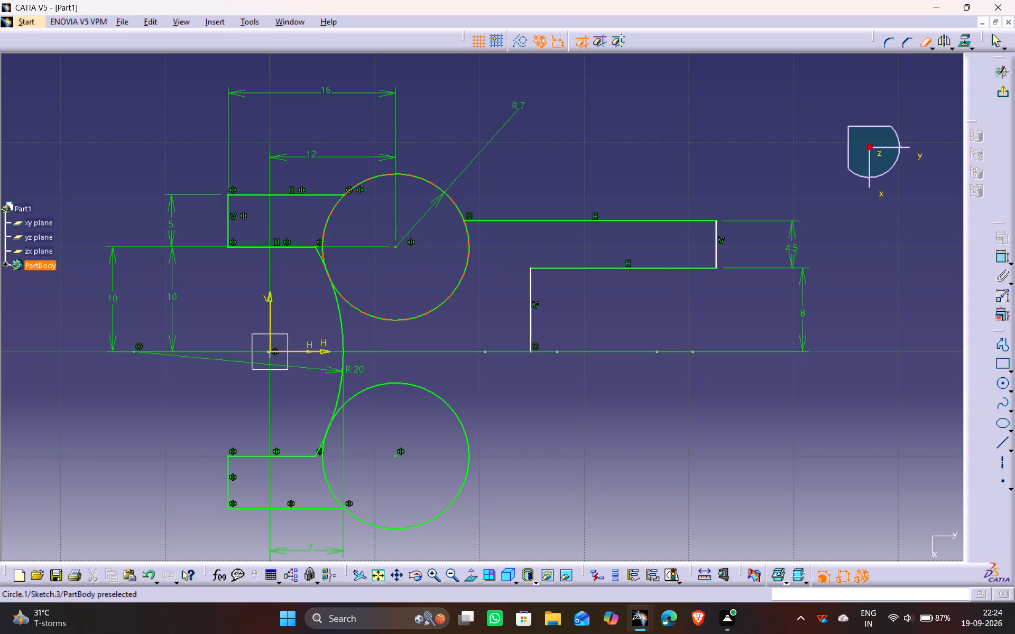
{"action": "left_click", "coordinate": [387, 320]}
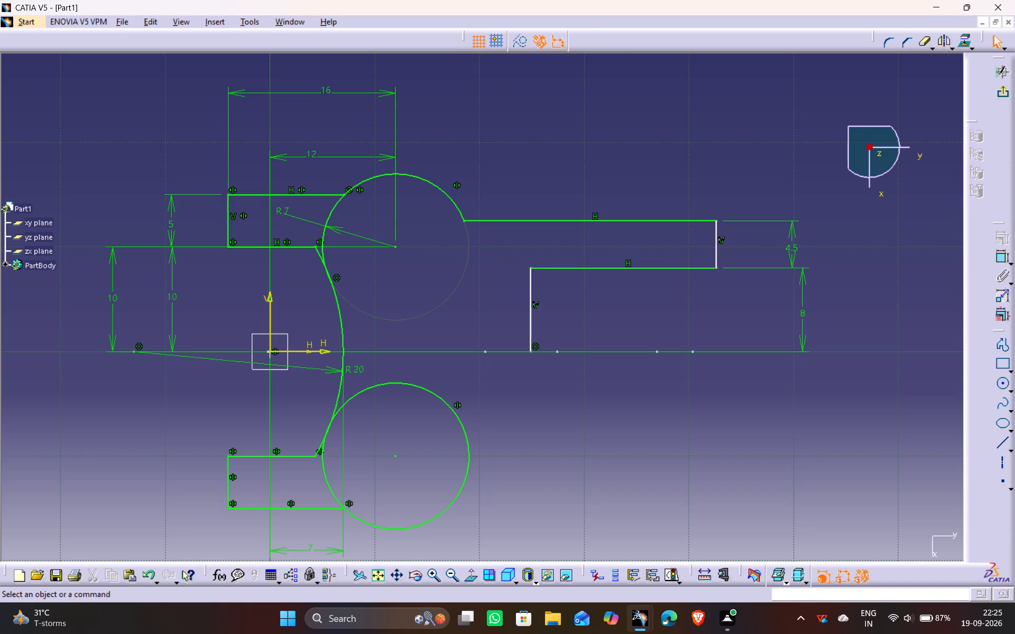
{"action": "left_click", "coordinate": [926, 41]}
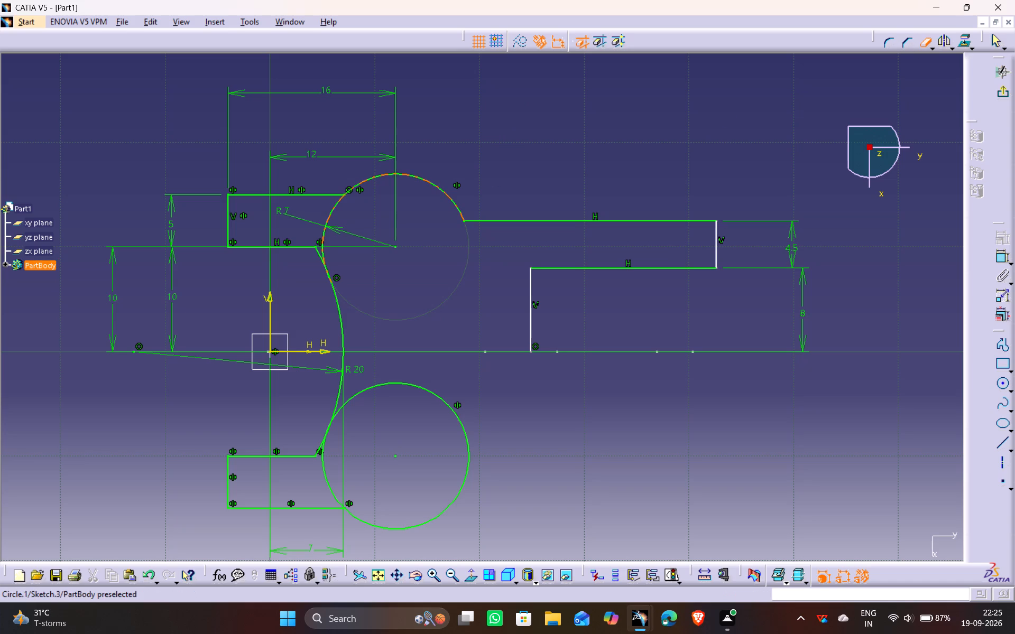
{"action": "left_click", "coordinate": [333, 213]}
{"action": "left_click", "coordinate": [604, 142]}
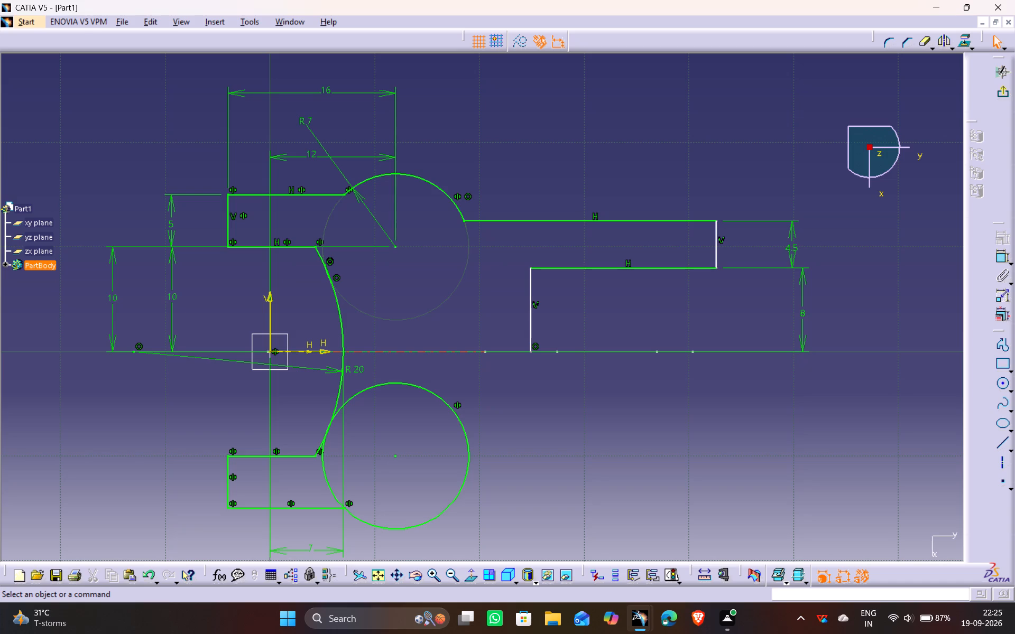
{"action": "middle_click_drag", "start_coordinate": [360, 367], "coordinate": [318, 253], "text": "ctrl"}
{"action": "middle_click_drag", "start_coordinate": [339, 244], "coordinate": [862, 235]}
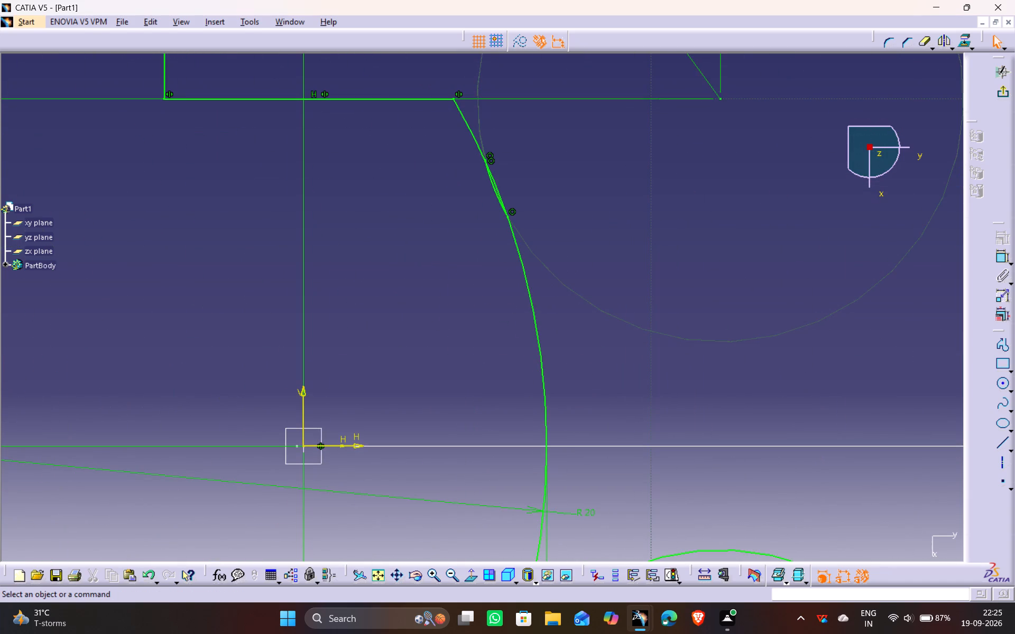
{"action": "middle_click_drag", "start_coordinate": [488, 366], "coordinate": [469, 258], "text": "ctrl"}
{"action": "middle_click_drag", "start_coordinate": [793, 180], "coordinate": [749, 357]}
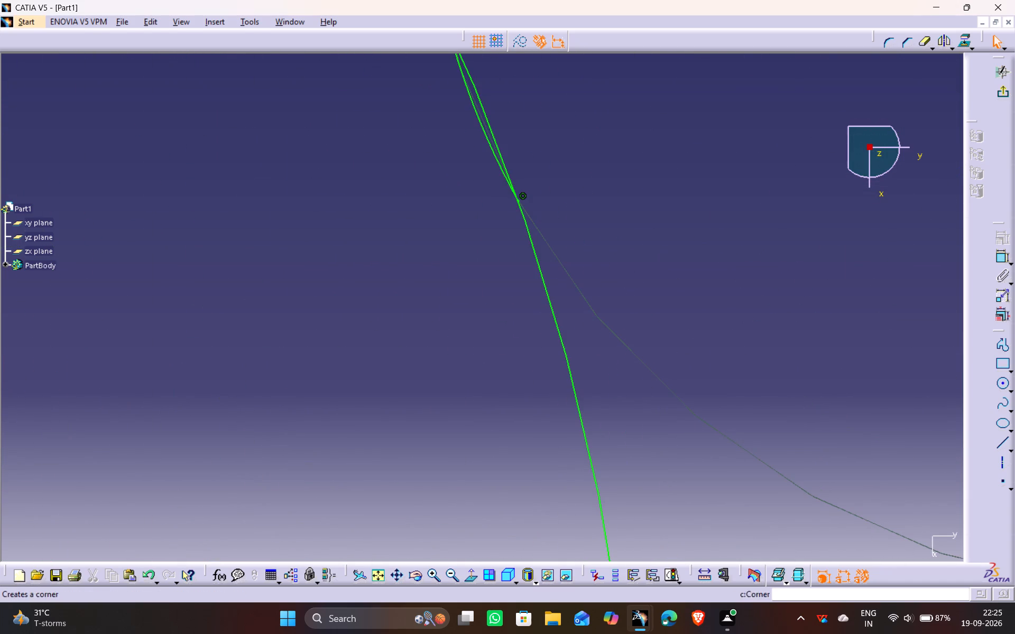
{"action": "middle_click_drag", "start_coordinate": [591, 94], "coordinate": [718, 278]}
{"action": "left_click", "coordinate": [926, 41]}
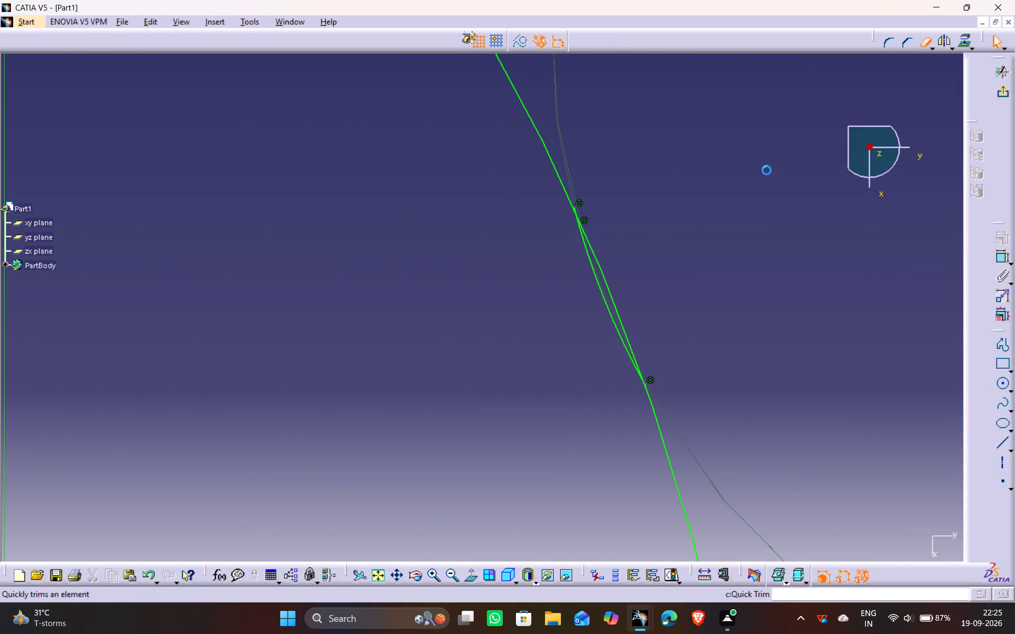
{"action": "left_click", "coordinate": [606, 305]}
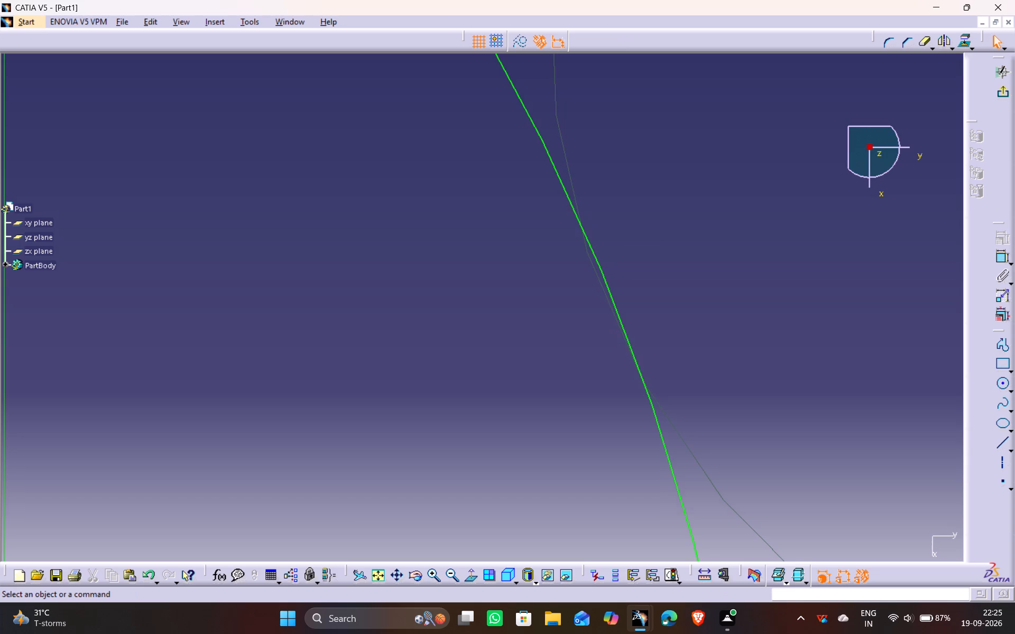
Mirror the four lines of the stepped fork profile about the H axis.
{"action": "middle_click_drag", "start_coordinate": [697, 127], "coordinate": [703, 271], "text": "ctrl"}
{"action": "middle_click_drag", "start_coordinate": [662, 366], "coordinate": [561, 0]}
{"action": "scroll", "coordinate": [562, 1], "scroll_direction": "up", "scroll_amount": 1}
{"action": "middle_click_drag", "start_coordinate": [635, 225], "coordinate": [619, 134]}
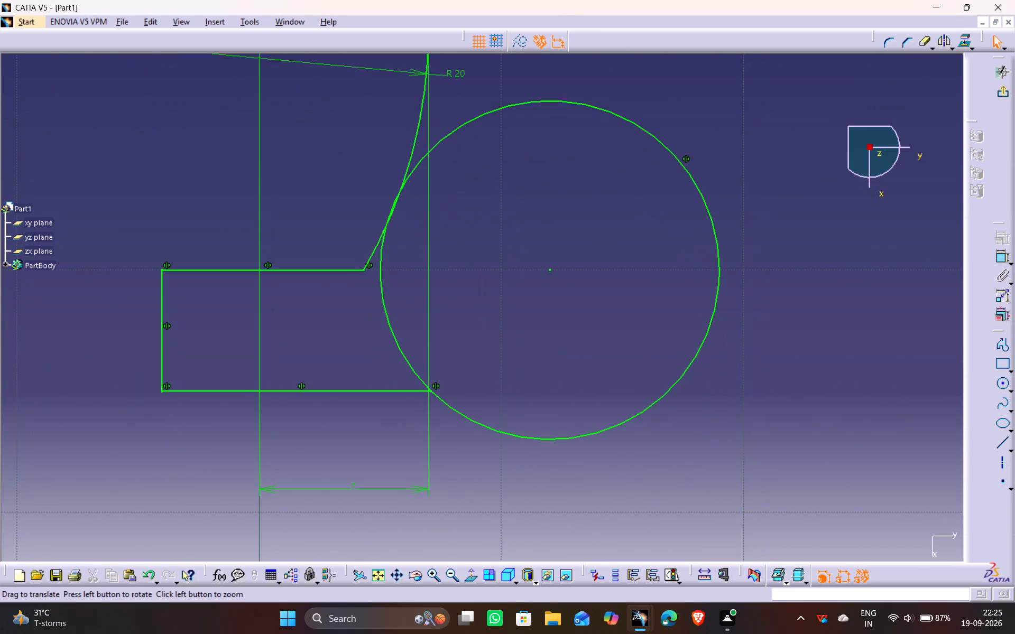
{"action": "middle_click_drag", "start_coordinate": [689, 110], "coordinate": [700, 145], "text": "ctrl"}
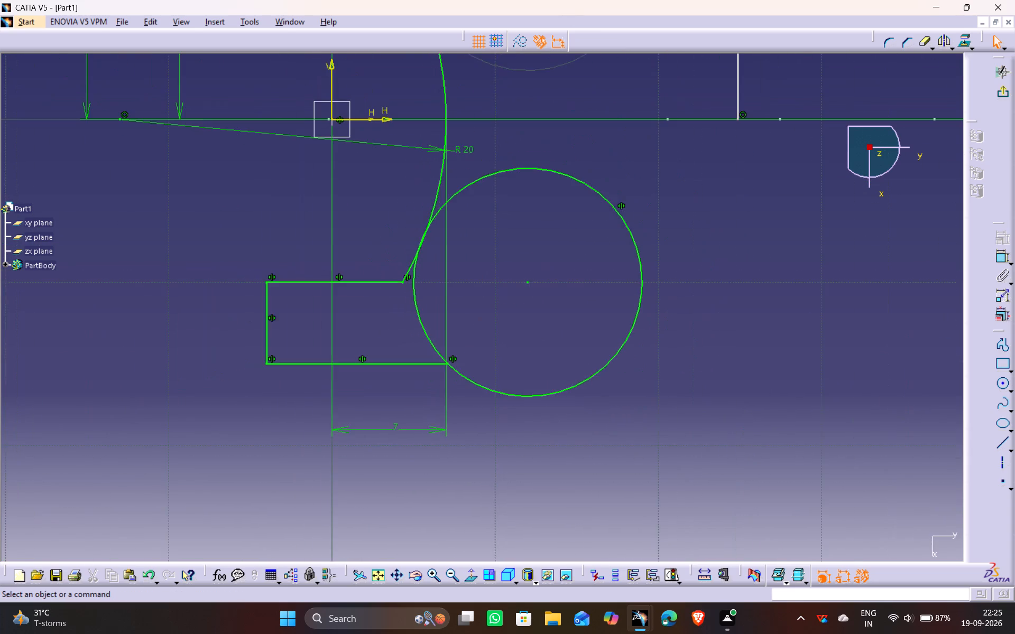
{"action": "middle_click_drag", "start_coordinate": [718, 151], "coordinate": [599, 215]}
{"action": "middle_click_drag", "start_coordinate": [623, 128], "coordinate": [631, 203], "text": "ctrl"}
{"action": "left_click", "coordinate": [593, 158]}
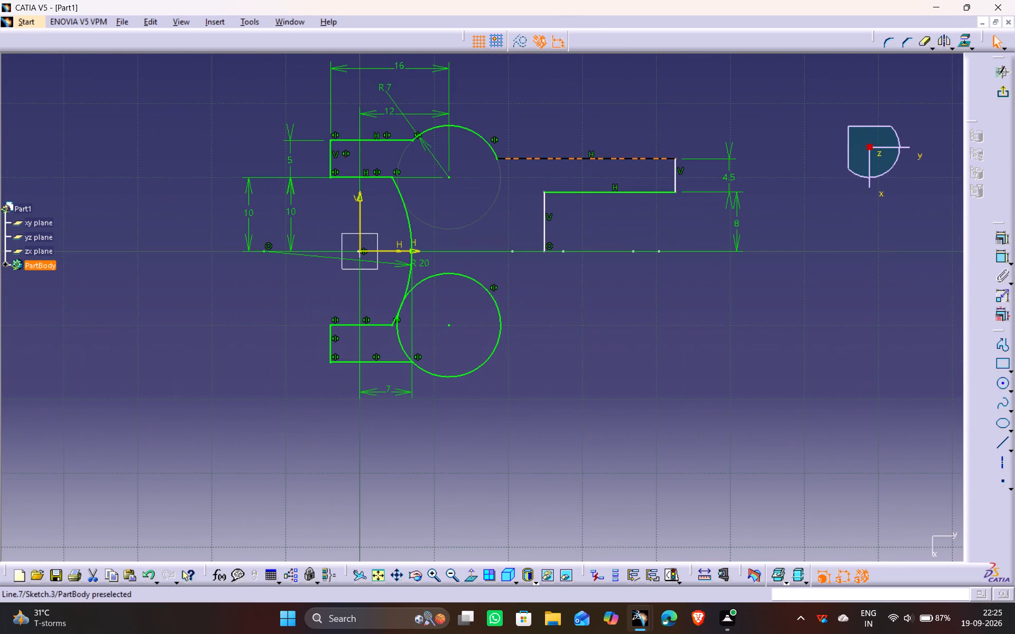
{"action": "left_click", "coordinate": [674, 179]}
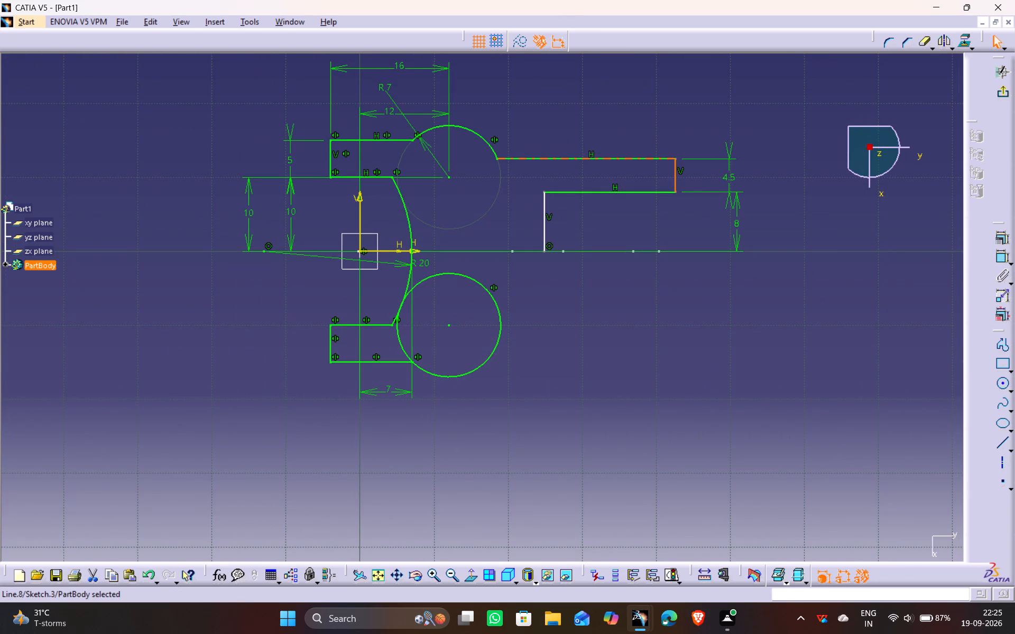
{"action": "left_click", "coordinate": [642, 160], "text": "ctrl"}
{"action": "left_click", "coordinate": [632, 191], "text": "ctrl"}
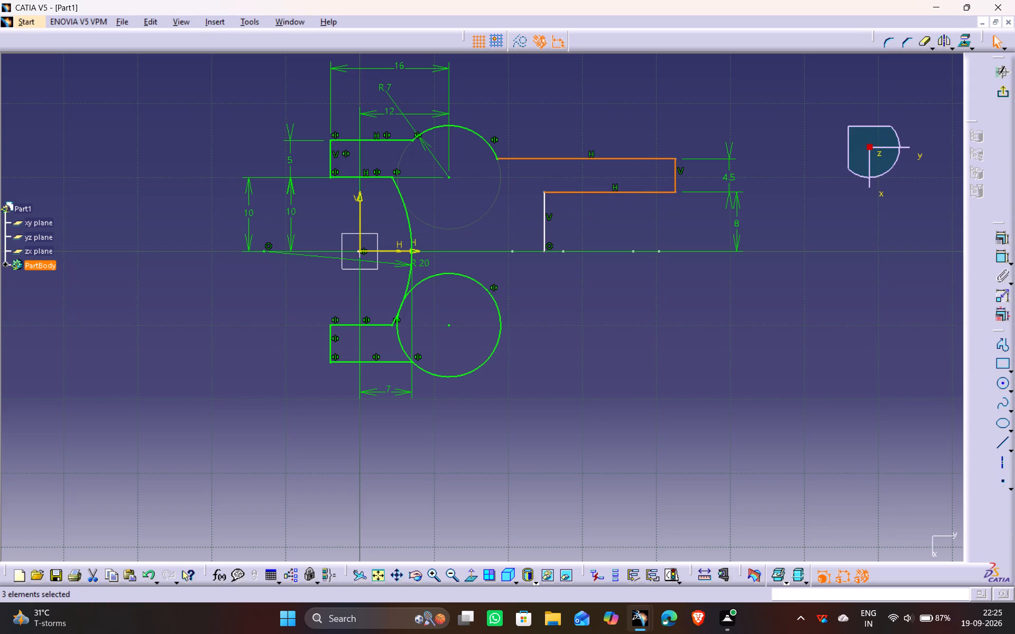
{"action": "left_click", "coordinate": [546, 234], "text": "ctrl"}
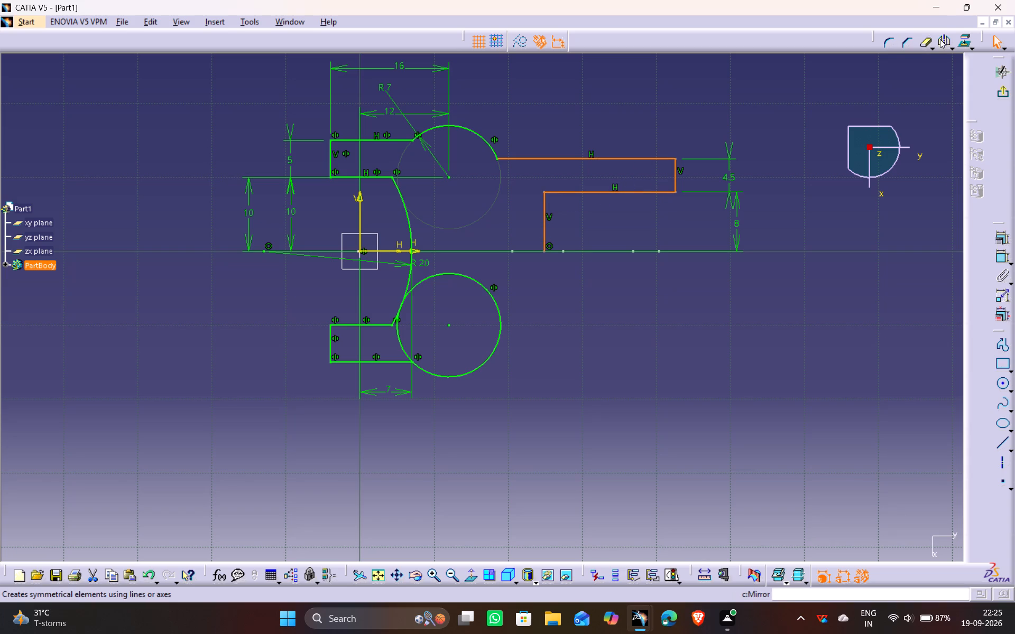
{"action": "left_click", "coordinate": [946, 43]}
{"action": "left_click", "coordinate": [419, 250]}
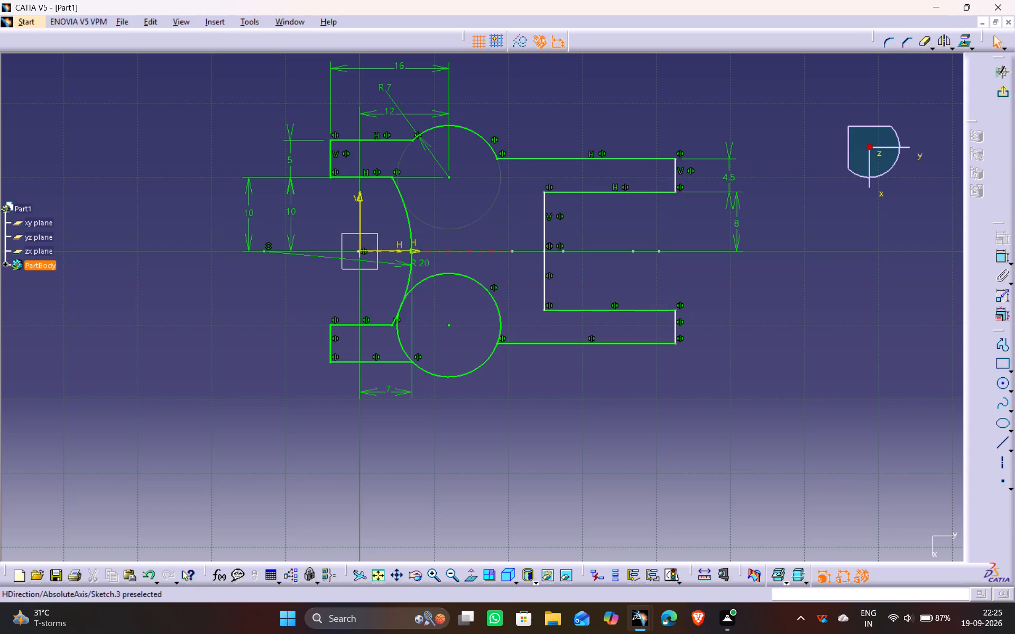
{"action": "left_click", "coordinate": [717, 227]}
{"action": "middle_click_drag", "start_coordinate": [710, 203], "coordinate": [714, 189]}
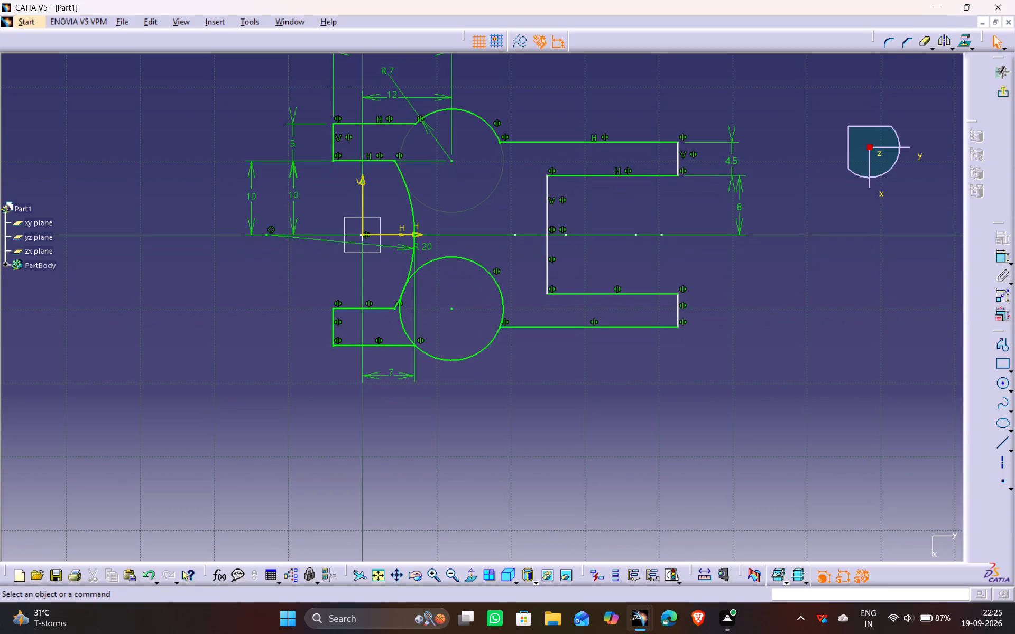
{"action": "left_click", "coordinate": [623, 99]}
Quick Trim the lower circle down to its outer arc, including the small sliver alongside the 20 mm radius arc.
{"action": "left_click", "coordinate": [921, 46]}
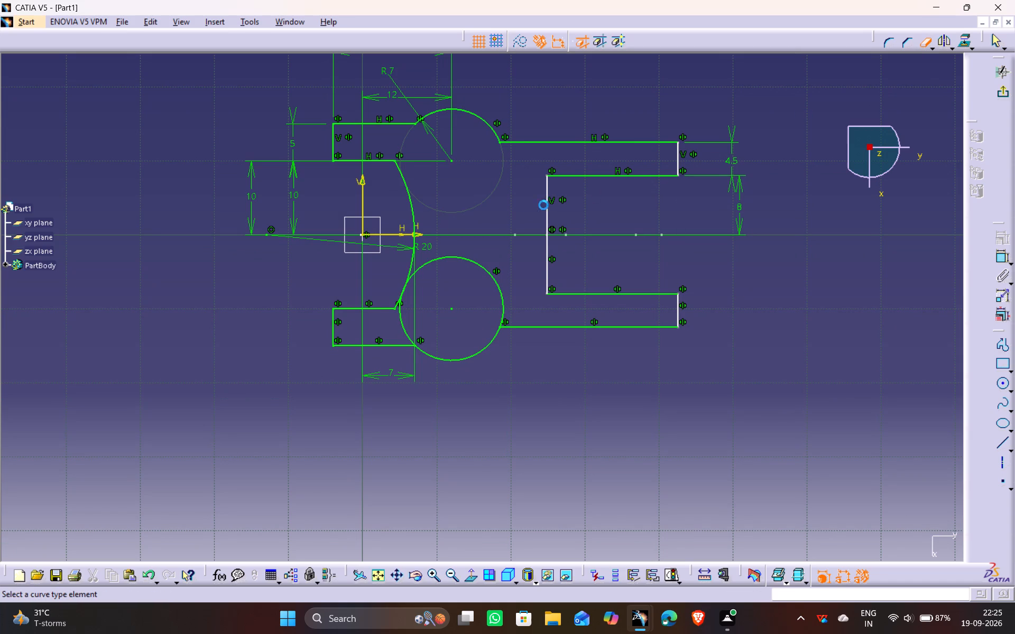
{"action": "left_click", "coordinate": [462, 257]}
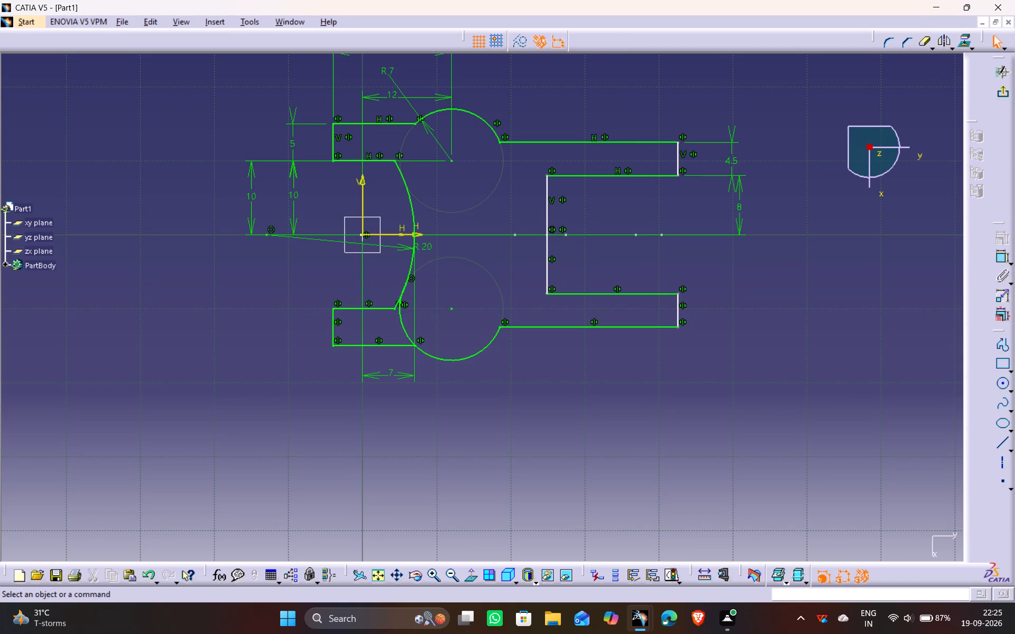
{"action": "left_click", "coordinate": [921, 42]}
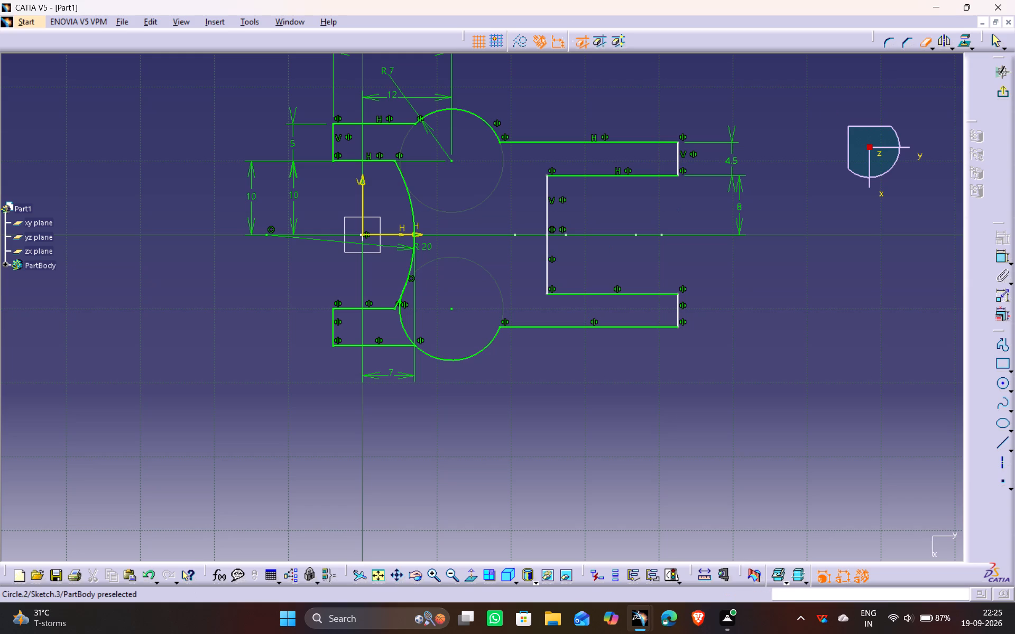
{"action": "left_click", "coordinate": [403, 330]}
{"action": "middle_click_drag", "start_coordinate": [464, 307], "coordinate": [674, 303]}
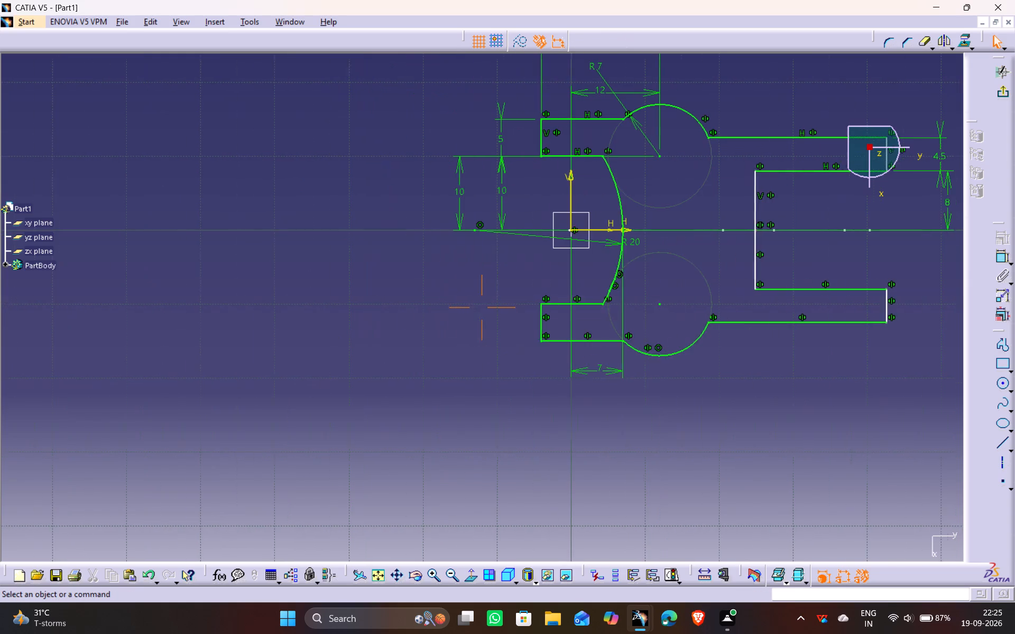
{"action": "middle_click_drag", "start_coordinate": [674, 303], "coordinate": [679, 303]}
{"action": "middle_click_drag", "start_coordinate": [654, 439], "coordinate": [616, 317], "text": "ctrl"}
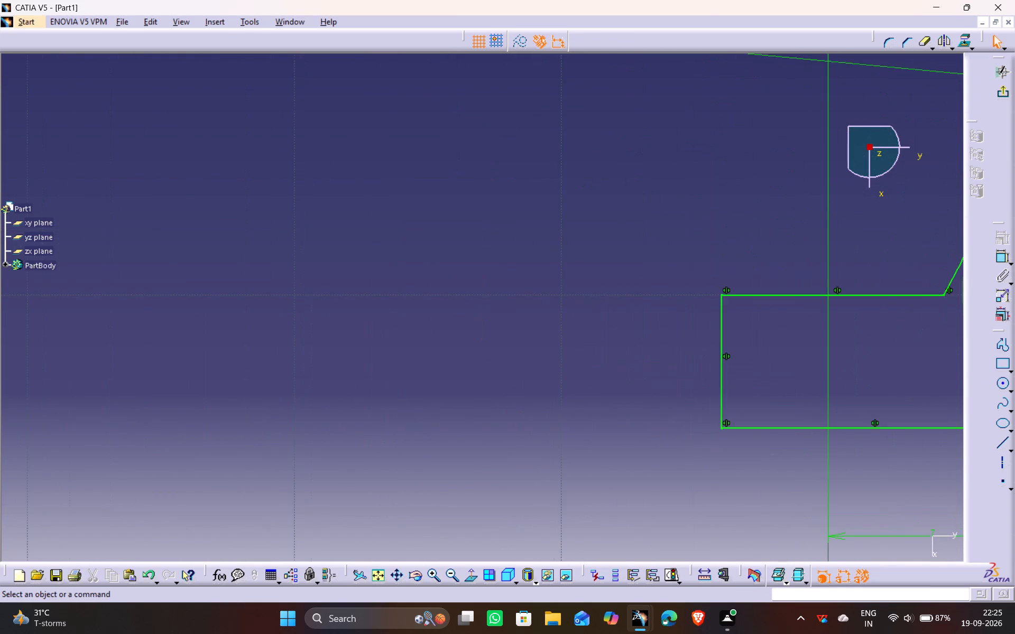
{"action": "middle_click_drag", "start_coordinate": [925, 334], "coordinate": [507, 334]}
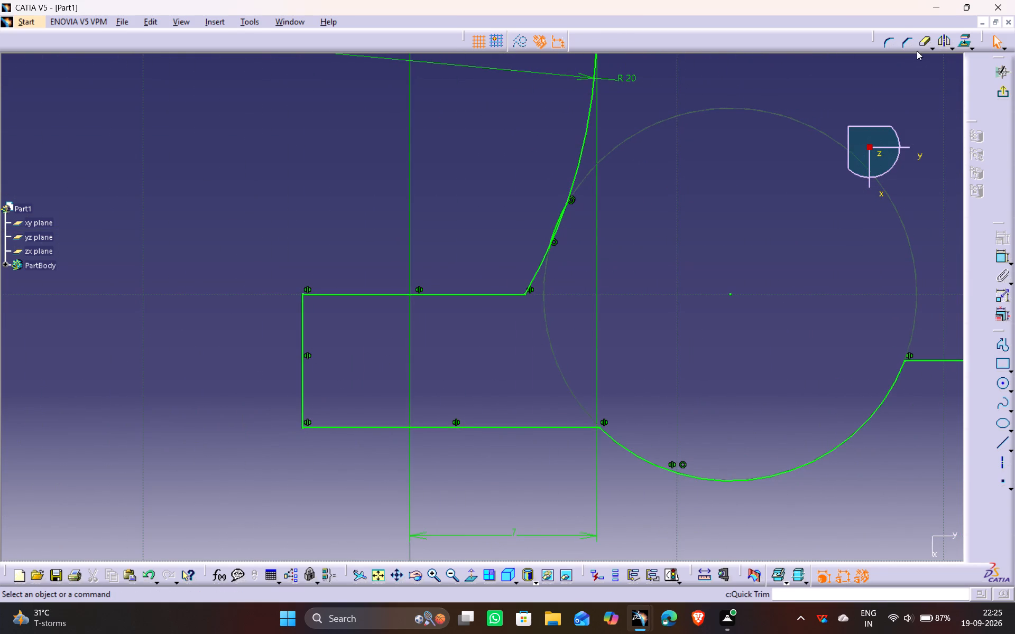
{"action": "left_click", "coordinate": [925, 42]}
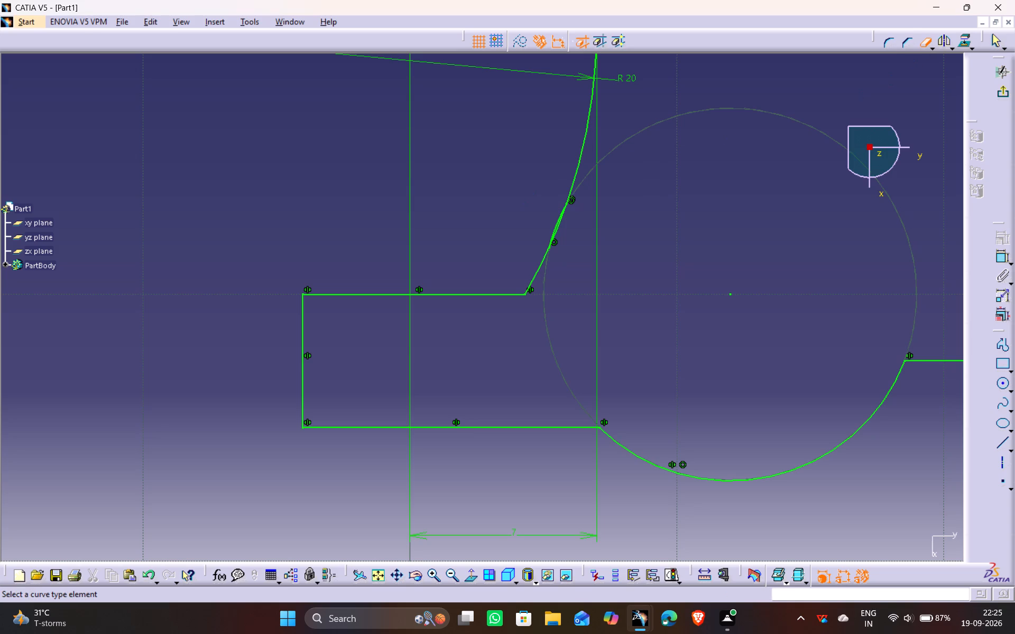
{"action": "middle_click_drag", "start_coordinate": [553, 344], "coordinate": [522, 240], "text": "ctrl"}
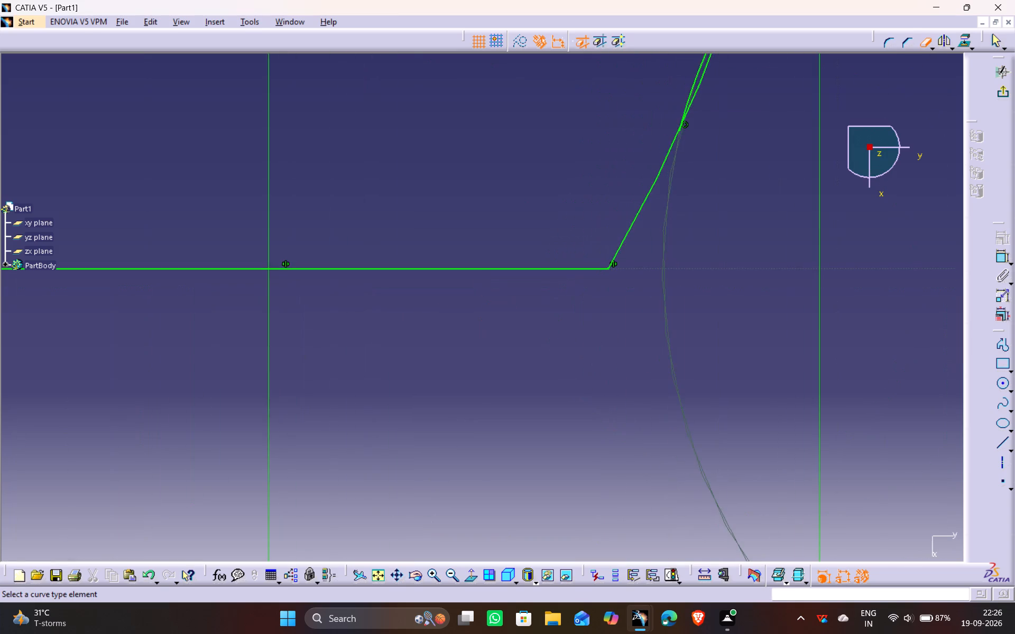
{"action": "middle_click_drag", "start_coordinate": [709, 222], "coordinate": [638, 415]}
{"action": "left_click", "coordinate": [621, 281]}
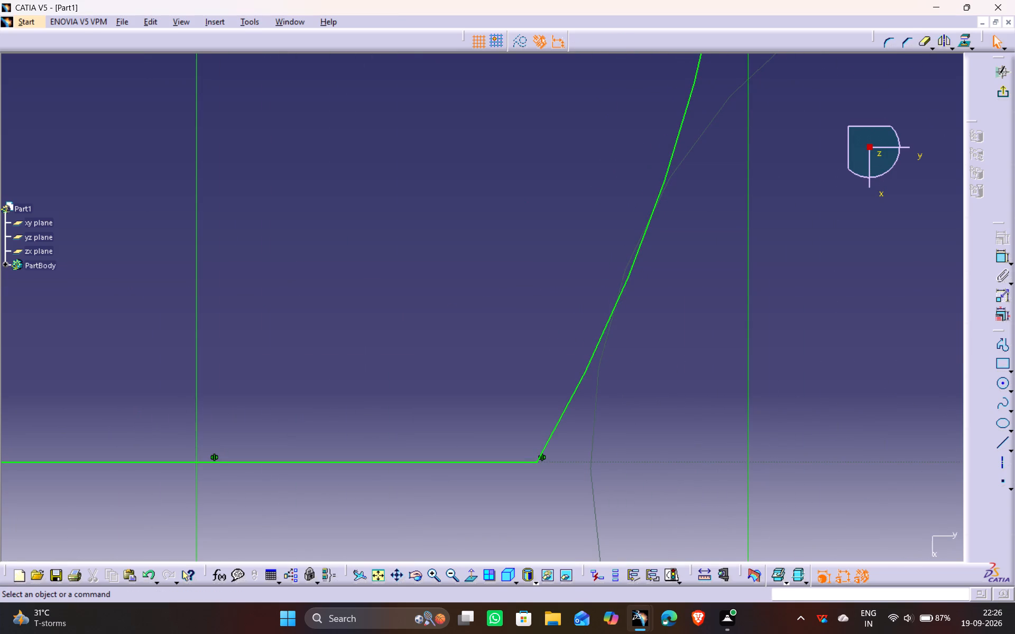
Dimension the fork's inner vertical line from the lower circle's centre and set the distance to 6 mm.
{"action": "middle_click_drag", "start_coordinate": [730, 223], "coordinate": [744, 434], "text": "ctrl"}
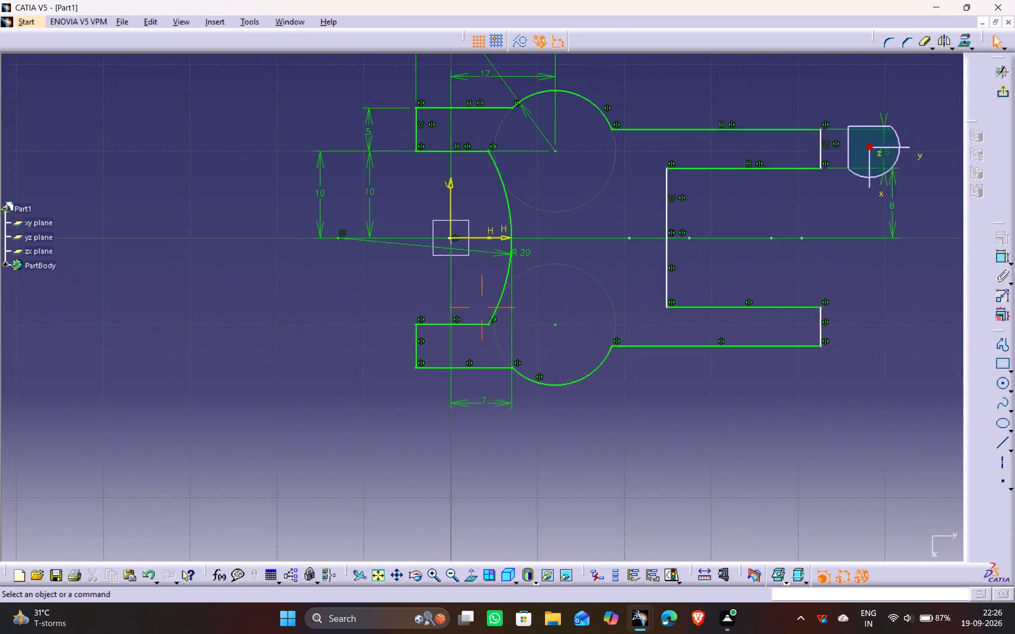
{"action": "middle_click_drag", "start_coordinate": [744, 434], "coordinate": [743, 440], "text": "ctrl"}
{"action": "middle_click_drag", "start_coordinate": [744, 210], "coordinate": [626, 323]}
{"action": "left_click", "coordinate": [672, 179]}
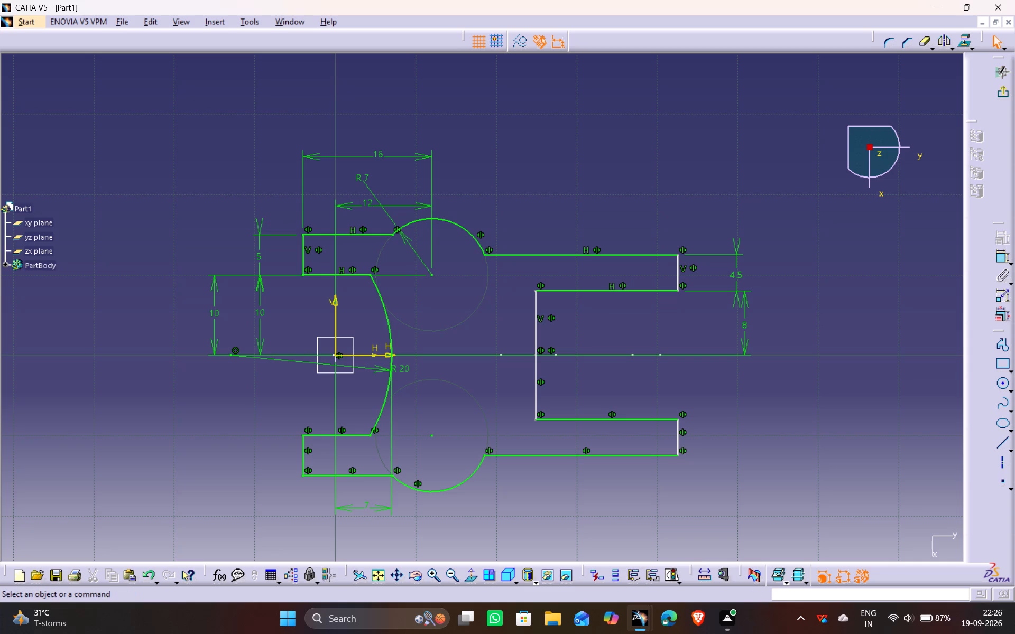
{"action": "left_click", "coordinate": [1002, 258]}
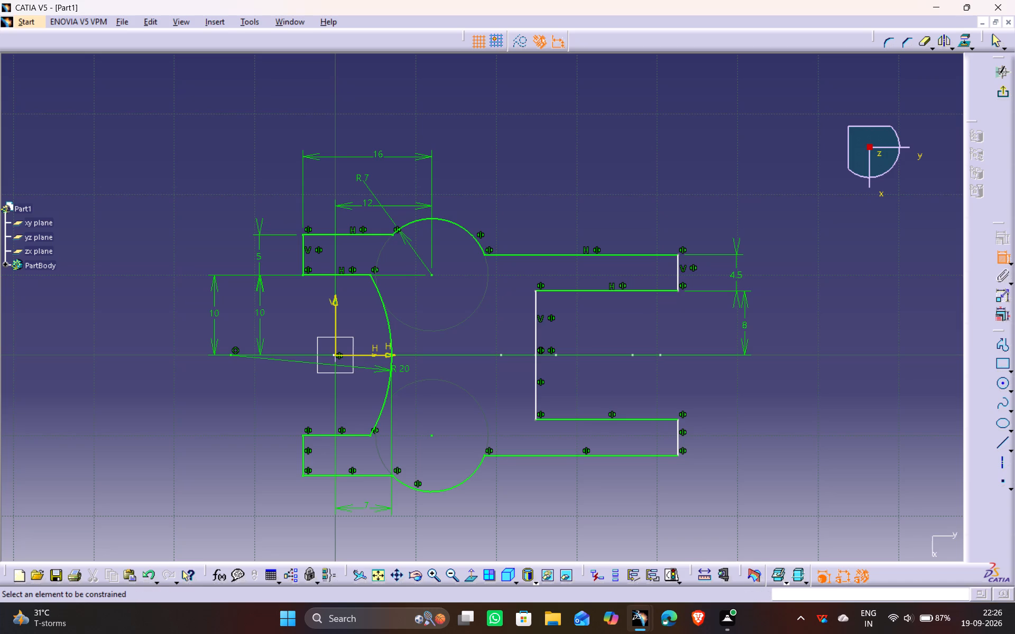
{"action": "left_click", "coordinate": [534, 401]}
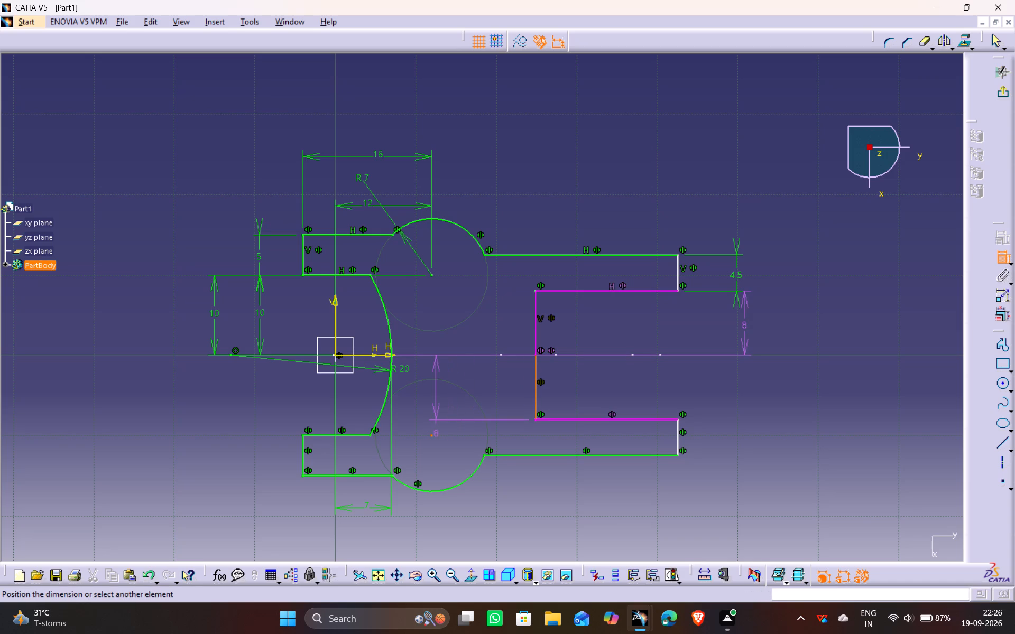
{"action": "left_click", "coordinate": [432, 437]}
{"action": "left_click", "coordinate": [499, 506]}
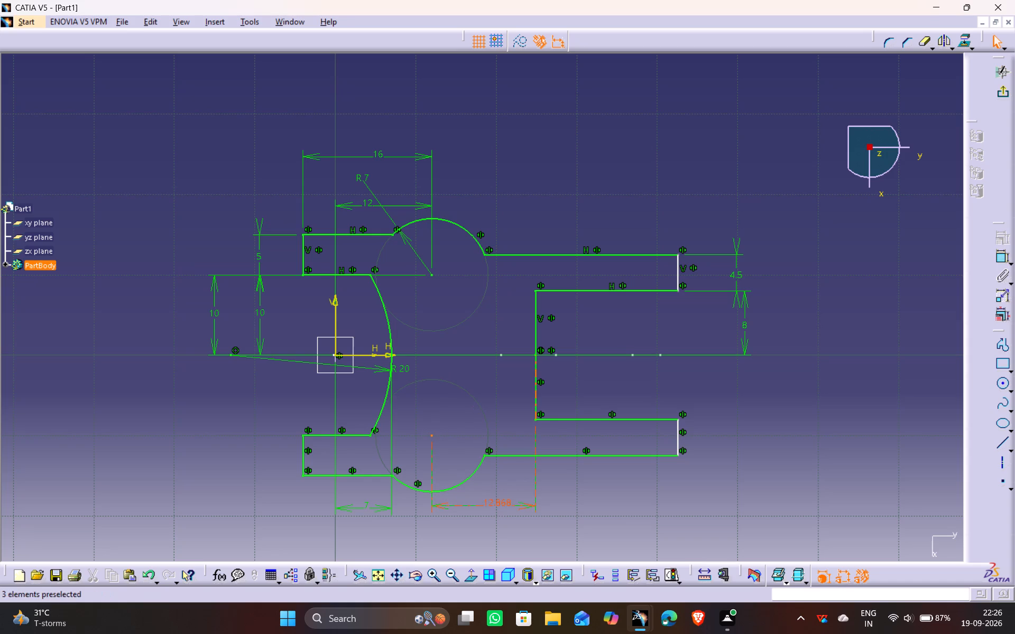
{"action": "double_click", "coordinate": [505, 505]}
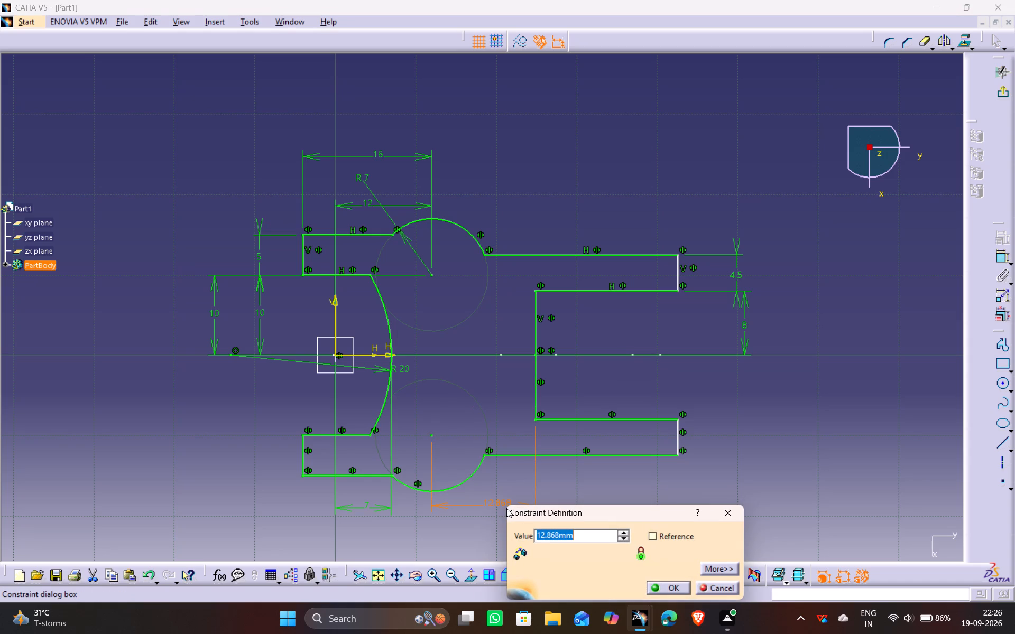
{"action": "key", "text": "6"}
{"action": "key", "text": "Return"}
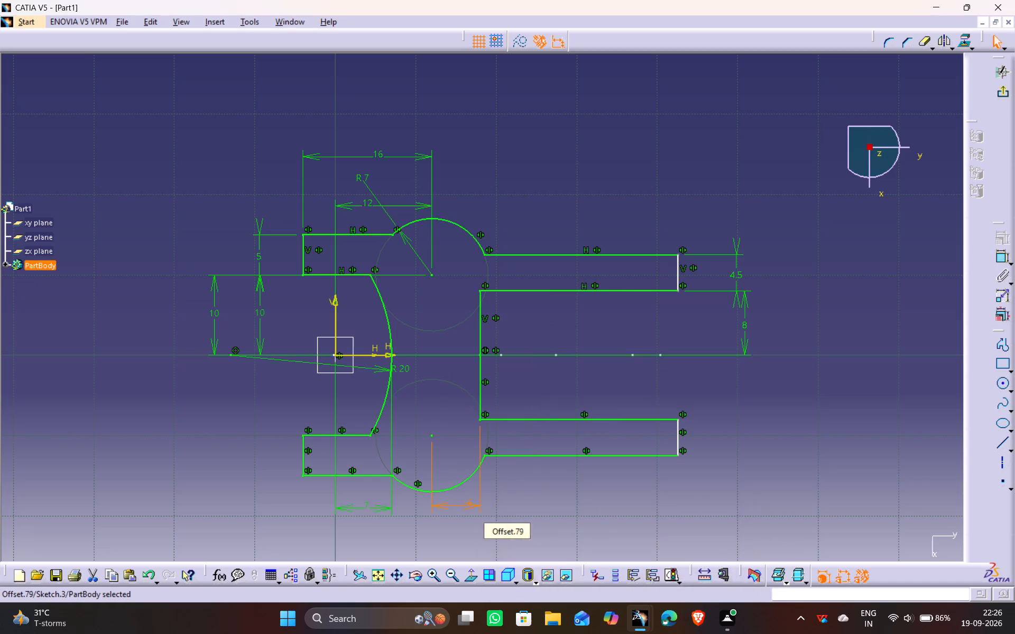
{"action": "left_click", "coordinate": [623, 154]}
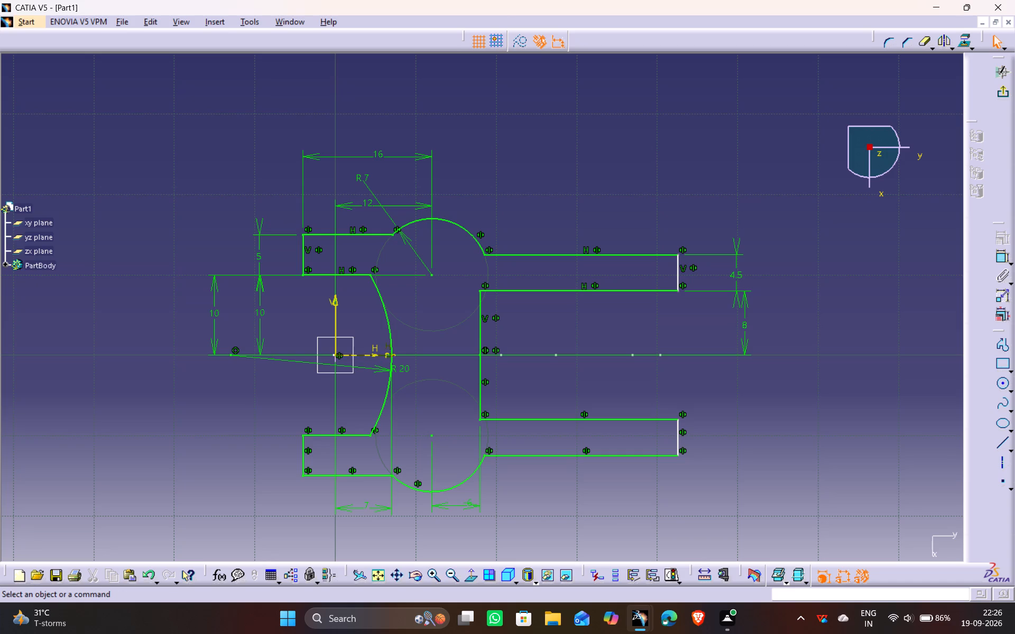
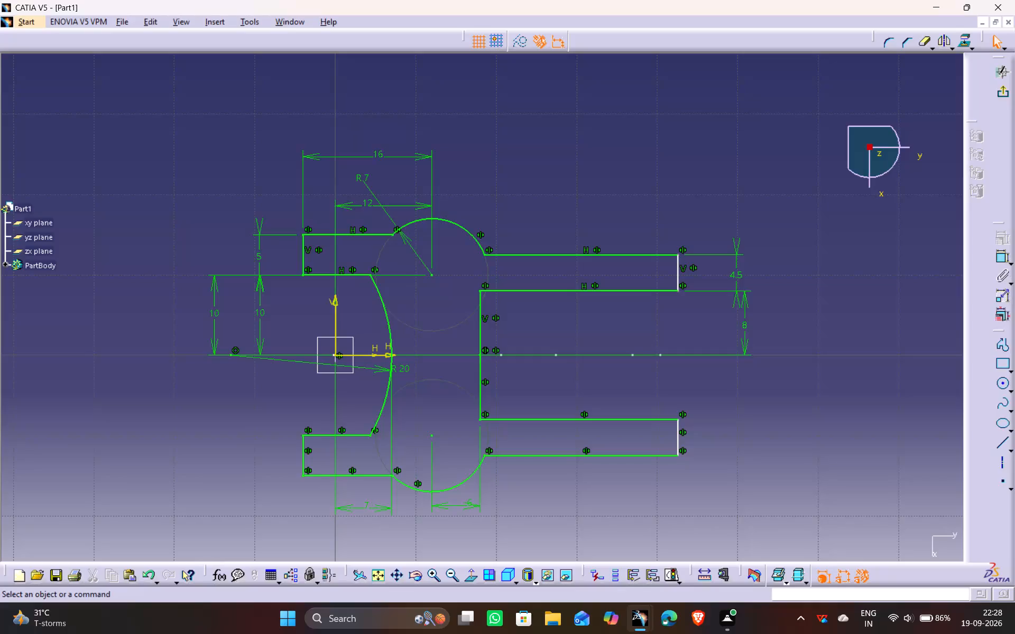
Dimension the end line of the upper long fork arm from the V axis and set the distance to 41.64 mm.
{"action": "middle_click_drag", "start_coordinate": [575, 354], "coordinate": [563, 285]}
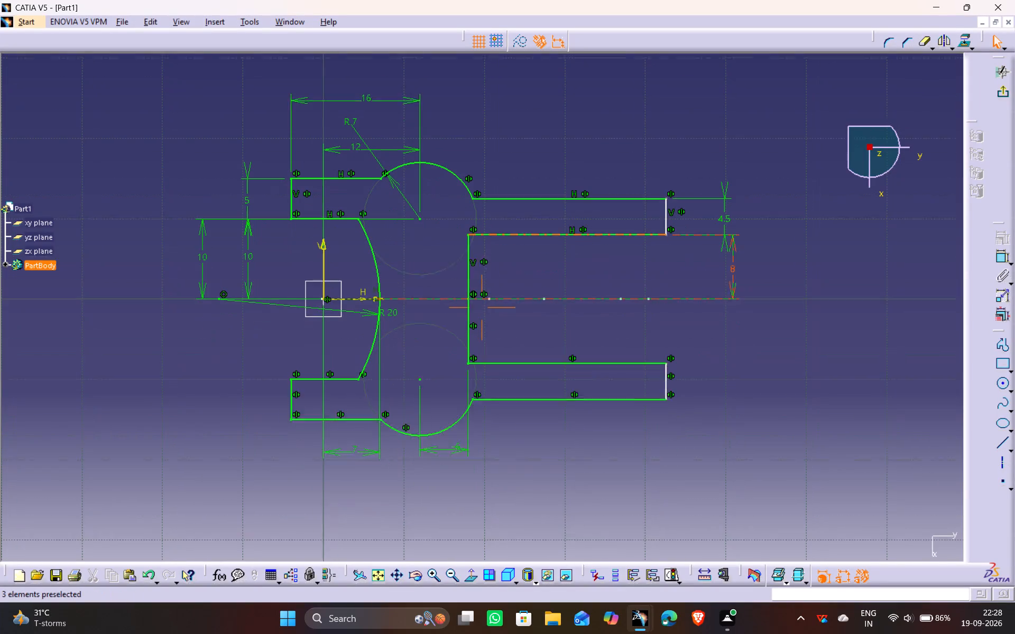
{"action": "middle_click_drag", "start_coordinate": [563, 285], "coordinate": [563, 279]}
{"action": "left_click", "coordinate": [1002, 256]}
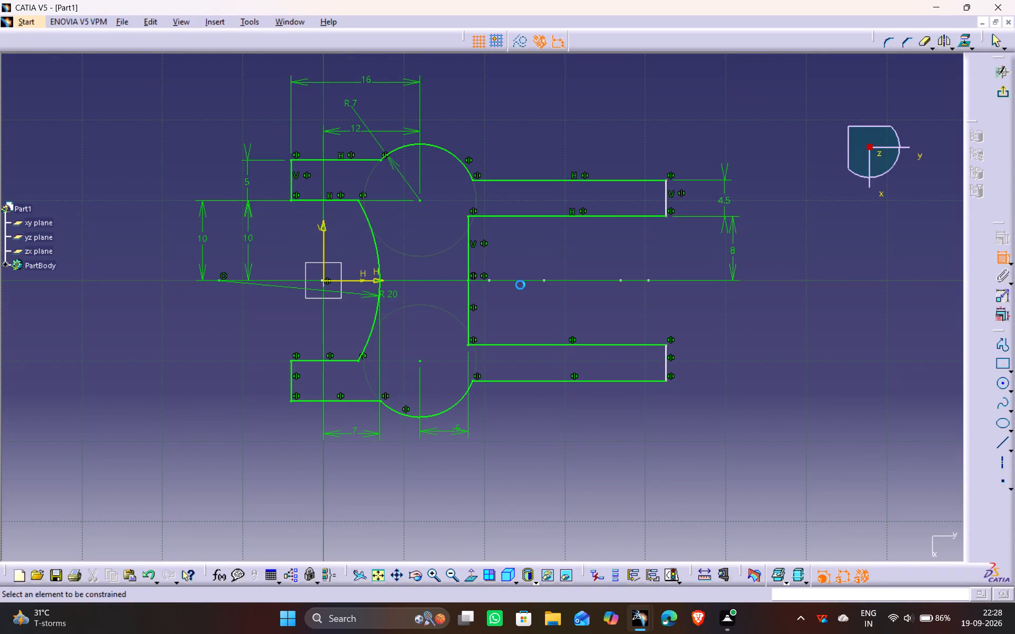
{"action": "left_click", "coordinate": [323, 245]}
{"action": "left_click", "coordinate": [666, 199]}
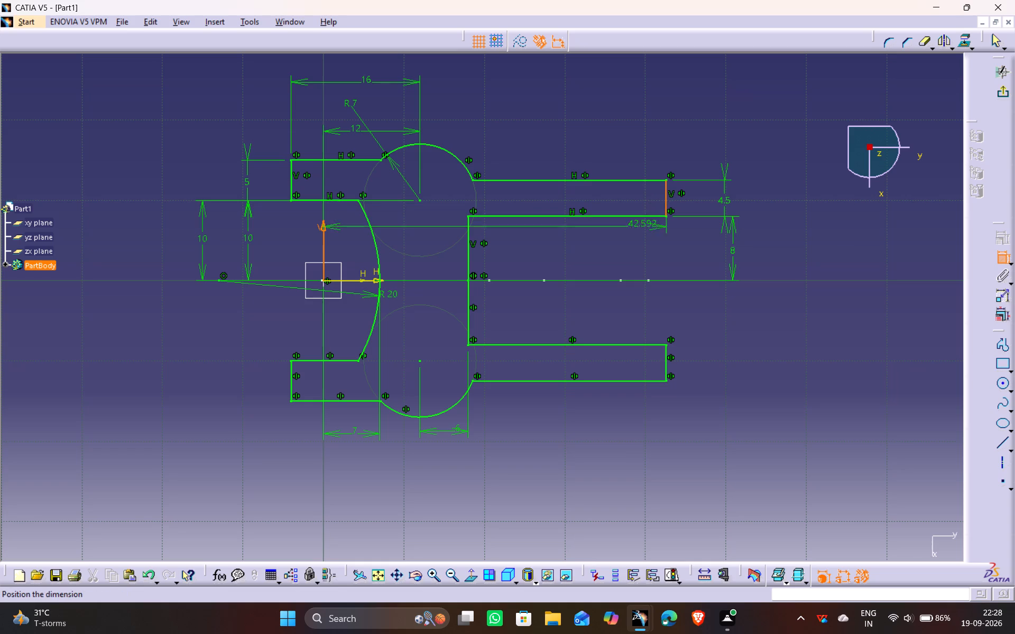
{"action": "left_click", "coordinate": [620, 249]}
{"action": "double_click", "coordinate": [620, 246]}
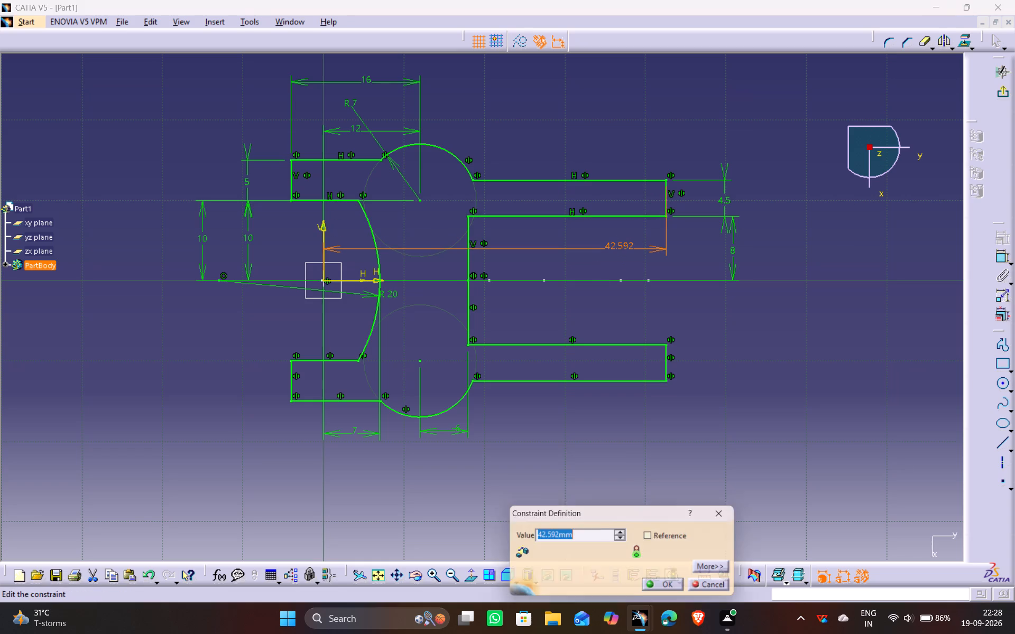
{"action": "key", "text": "4"}
{"action": "key", "text": "1"}
{"action": "key", "text": "period"}
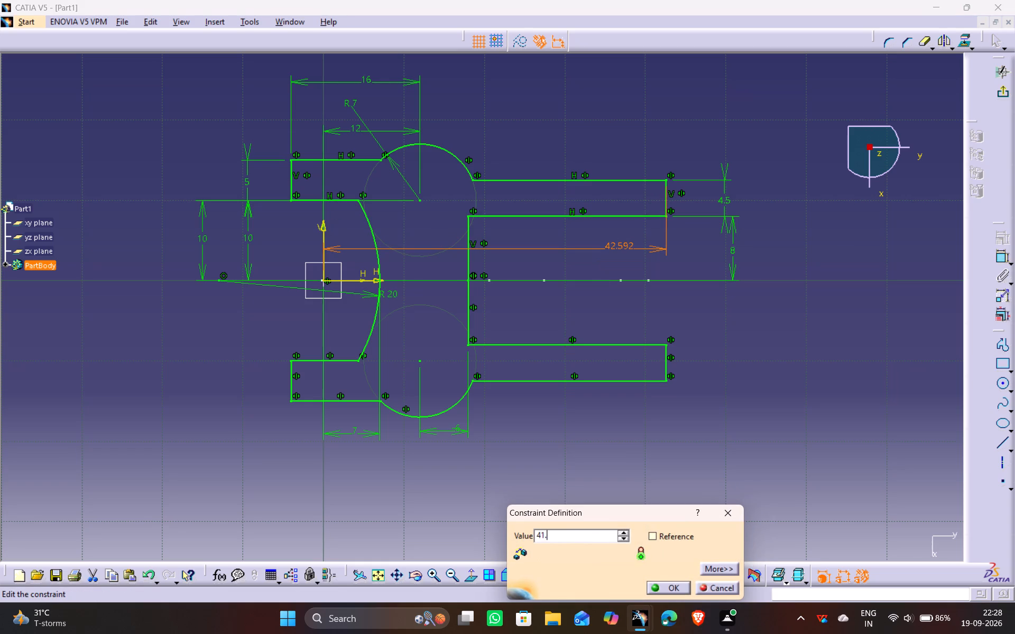
{"action": "type", "text": "64"}
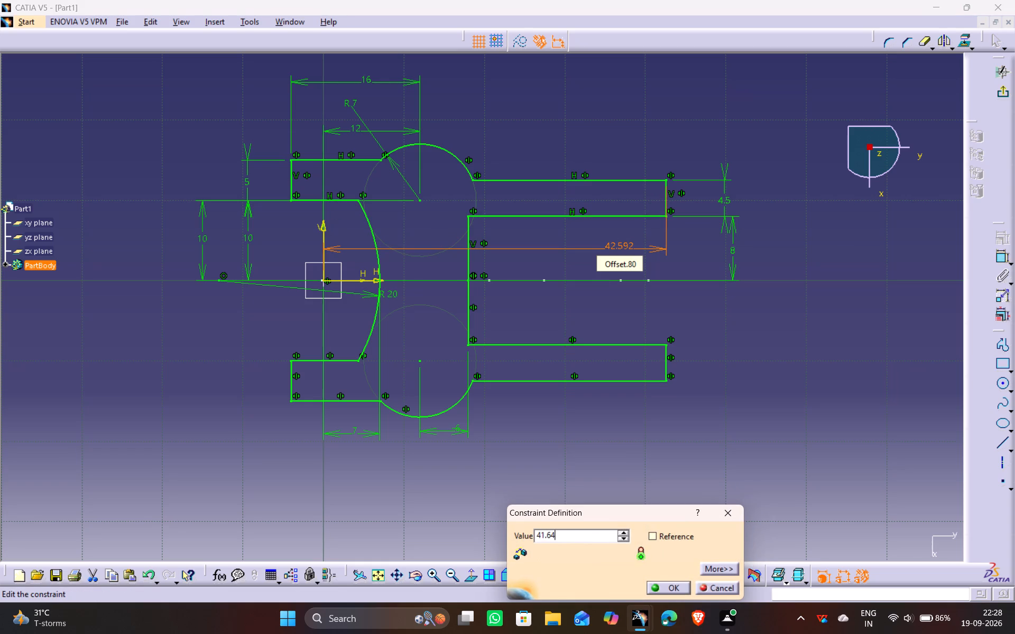
{"action": "key", "text": "Return"}
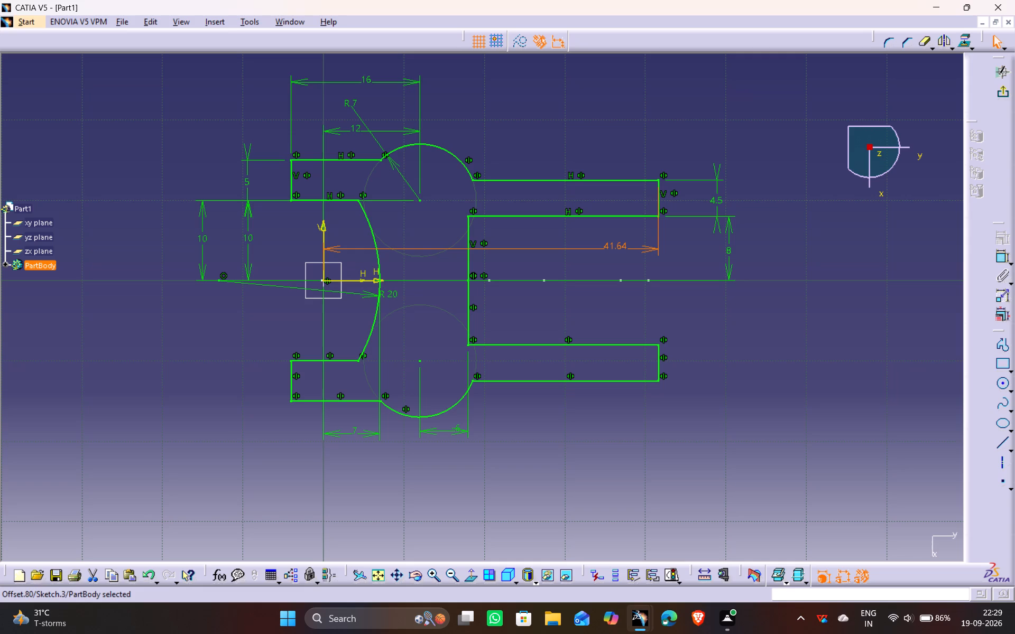
Round the corner between the upper short arm's outer line and the upper 7 mm arc with an 8 mm radius.
{"action": "middle_click_drag", "start_coordinate": [403, 346], "coordinate": [381, 302], "text": "ctrl"}
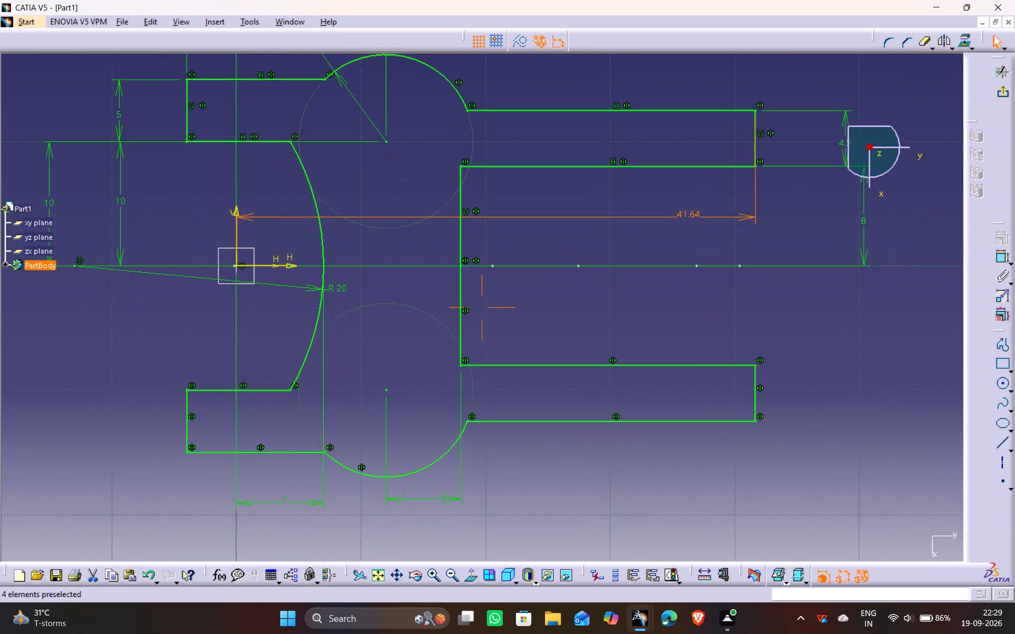
{"action": "scroll", "coordinate": [365, 275], "scroll_direction": "up", "scroll_amount": 1}
{"action": "middle_click_drag", "start_coordinate": [365, 270], "coordinate": [468, 396]}
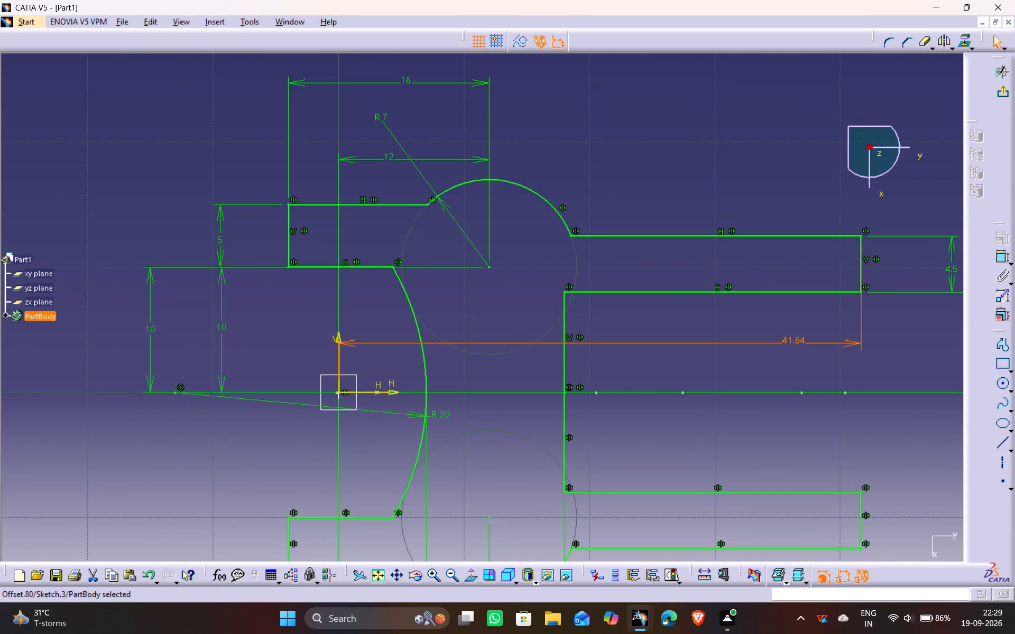
{"action": "left_click", "coordinate": [888, 39]}
{"action": "left_click", "coordinate": [412, 205]}
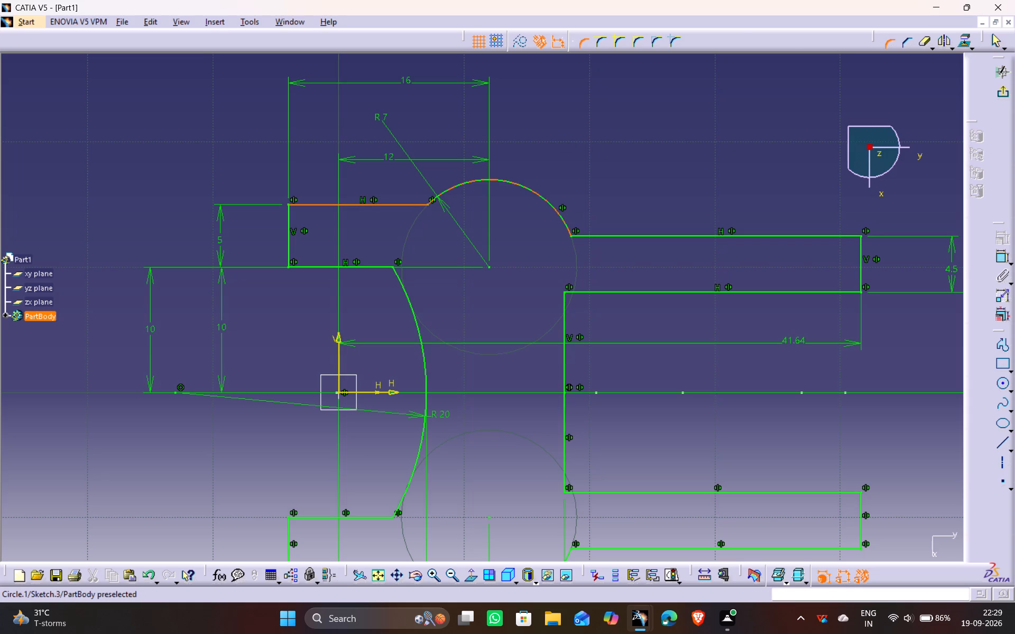
{"action": "left_click", "coordinate": [442, 193]}
{"action": "left_click", "coordinate": [425, 197]}
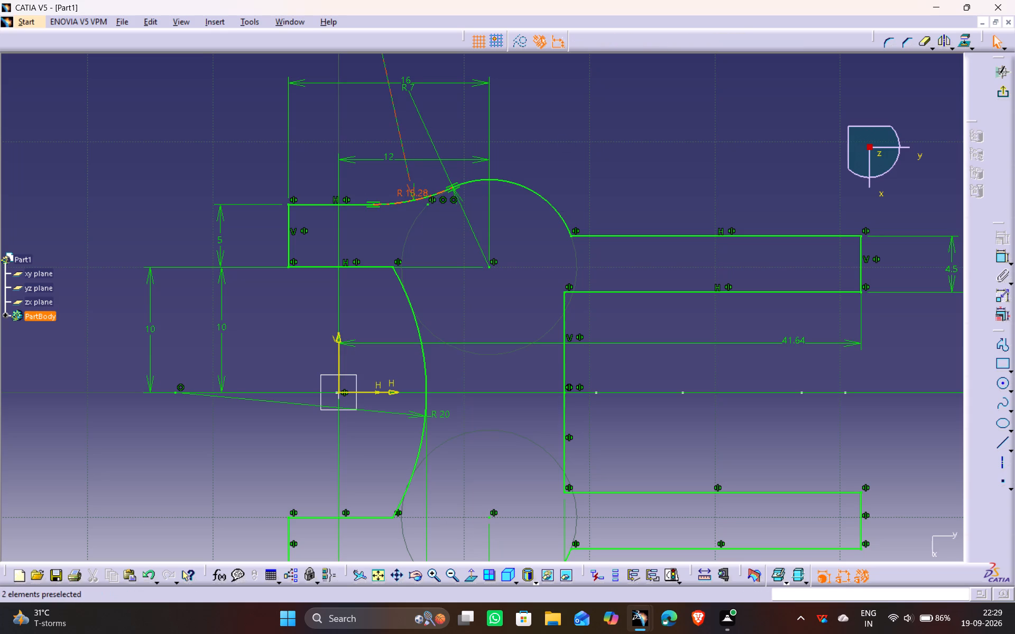
{"action": "double_click", "coordinate": [415, 192]}
{"action": "key", "text": "8"}
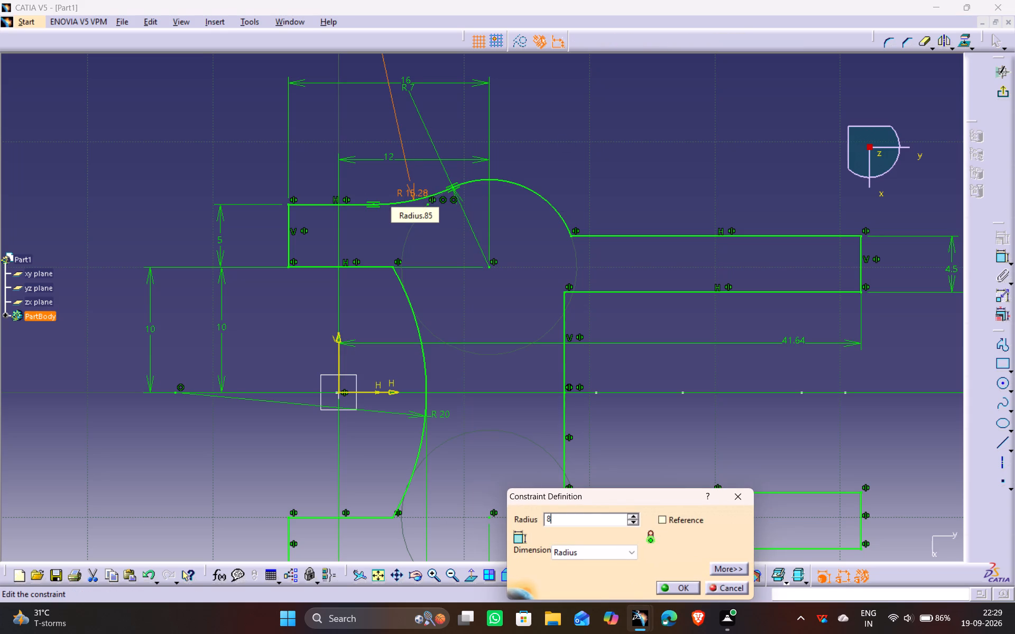
{"action": "key", "text": "Return"}
{"action": "left_click", "coordinate": [575, 128]}
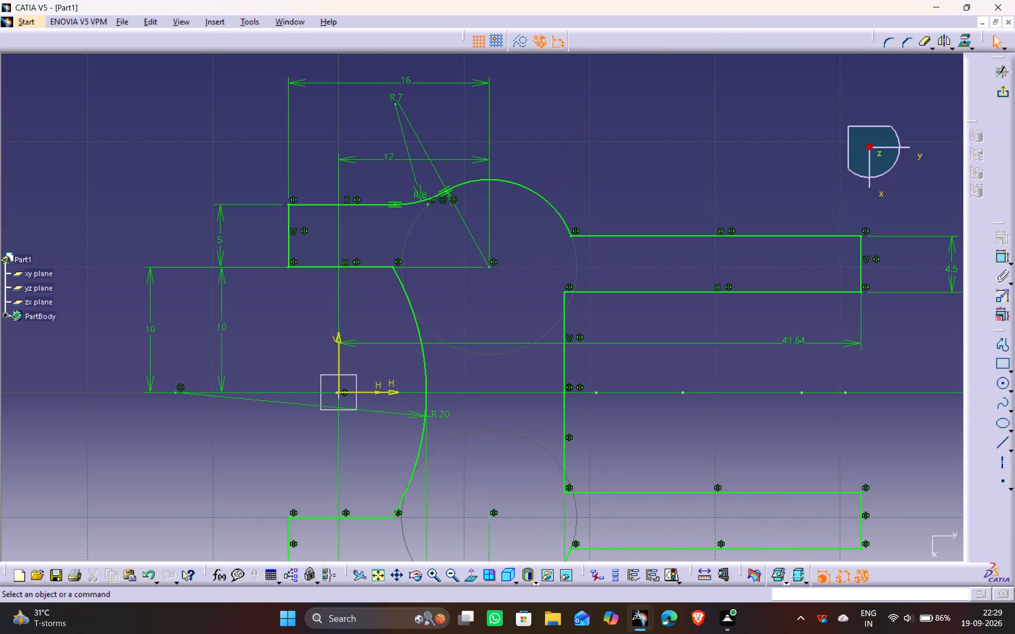
Round the corner between the upper 7 mm arc and the upper long arm's outer line with a 15 mm radius.
{"action": "middle_click_drag", "start_coordinate": [508, 326], "coordinate": [474, 304]}
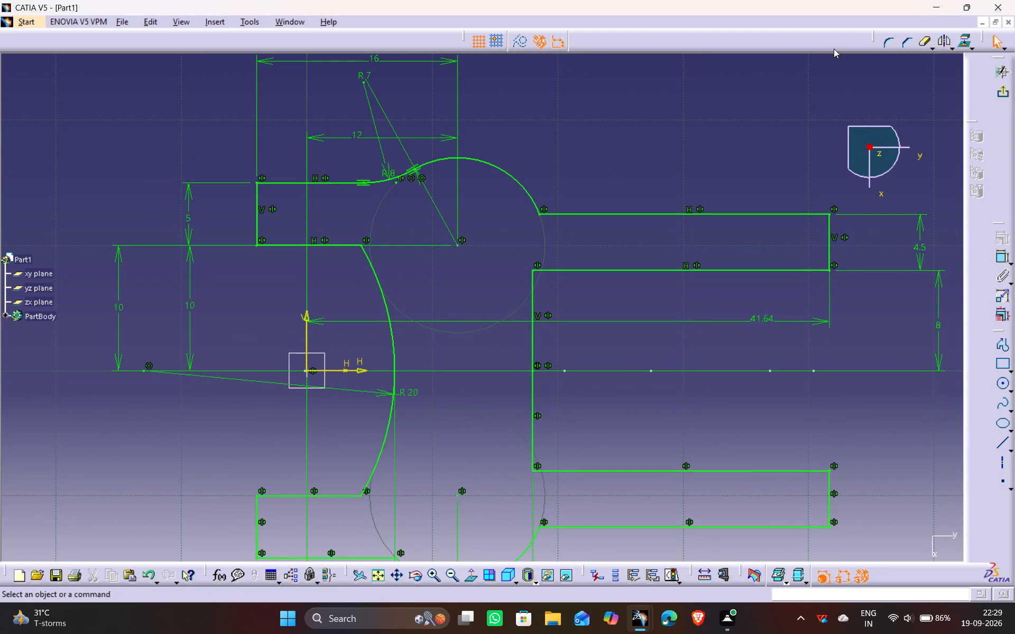
{"action": "left_click", "coordinate": [884, 41]}
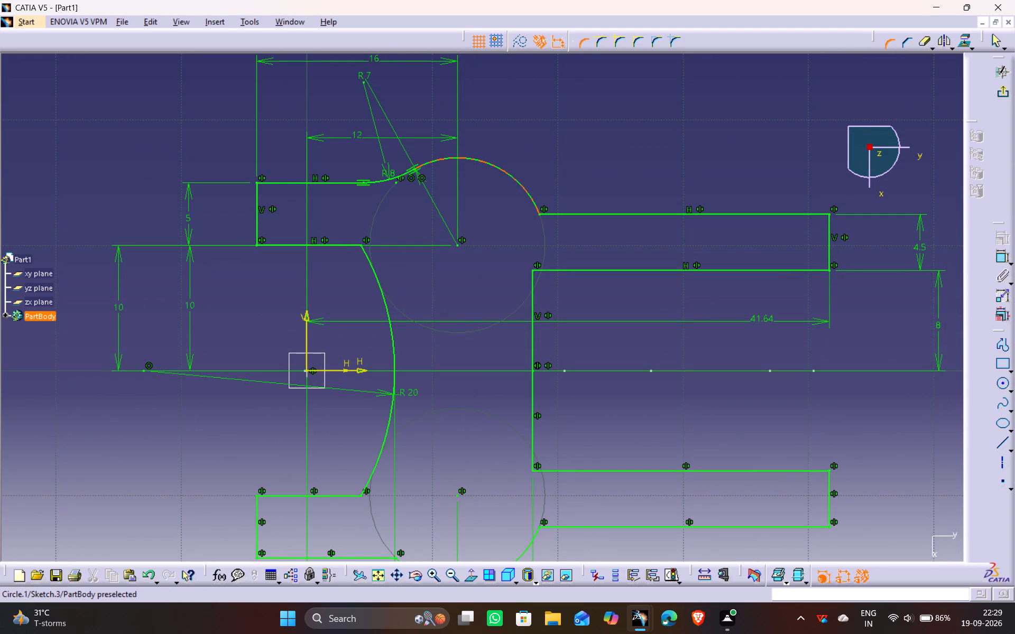
{"action": "left_click", "coordinate": [527, 195]}
{"action": "left_click", "coordinate": [559, 213]}
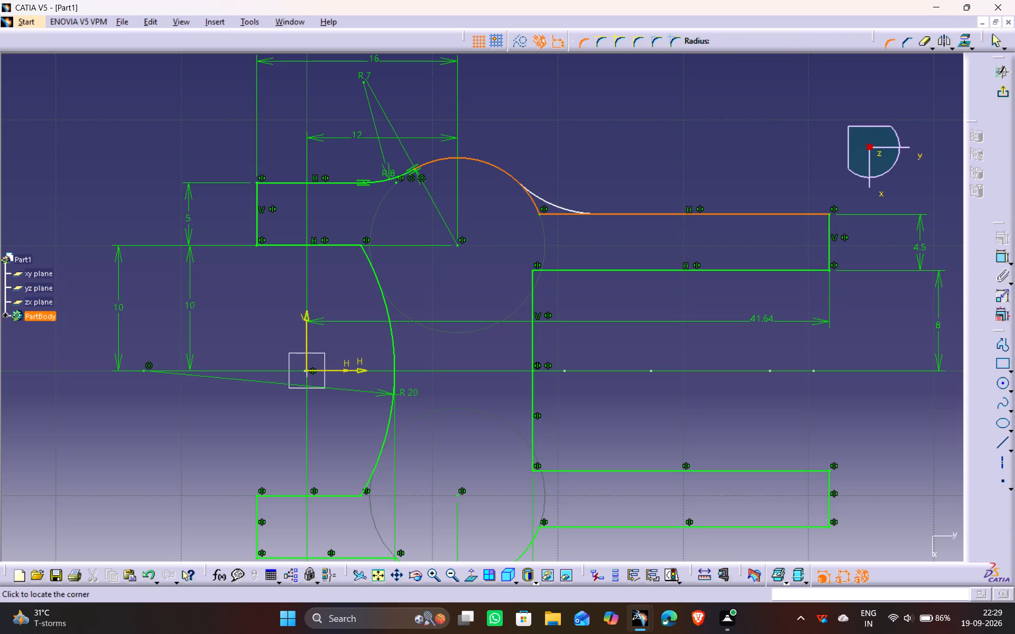
{"action": "left_click", "coordinate": [550, 208]}
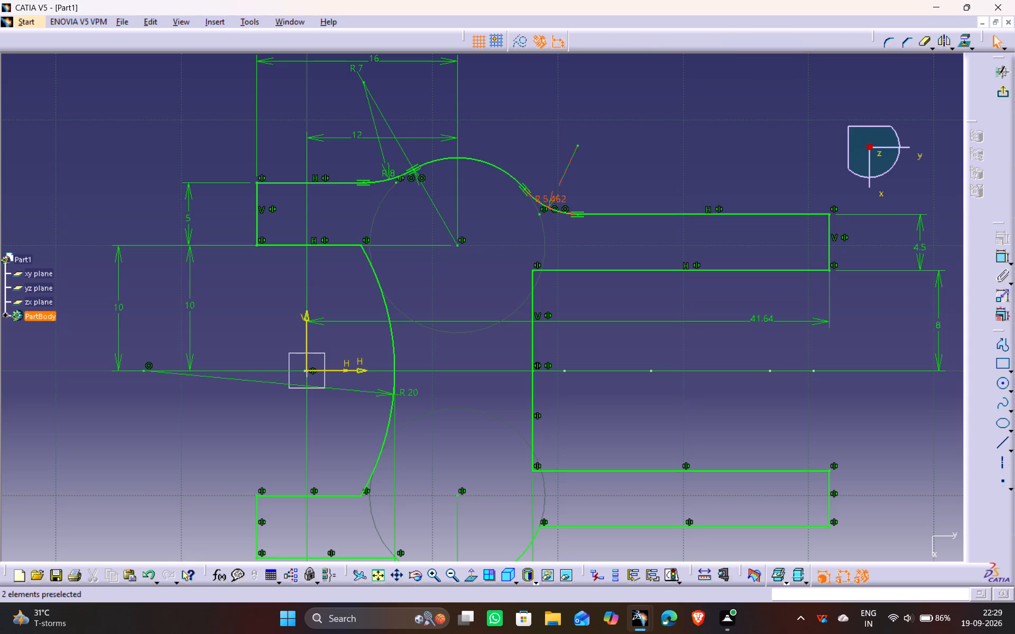
{"action": "double_click", "coordinate": [551, 199]}
{"action": "type", "text": "15"}
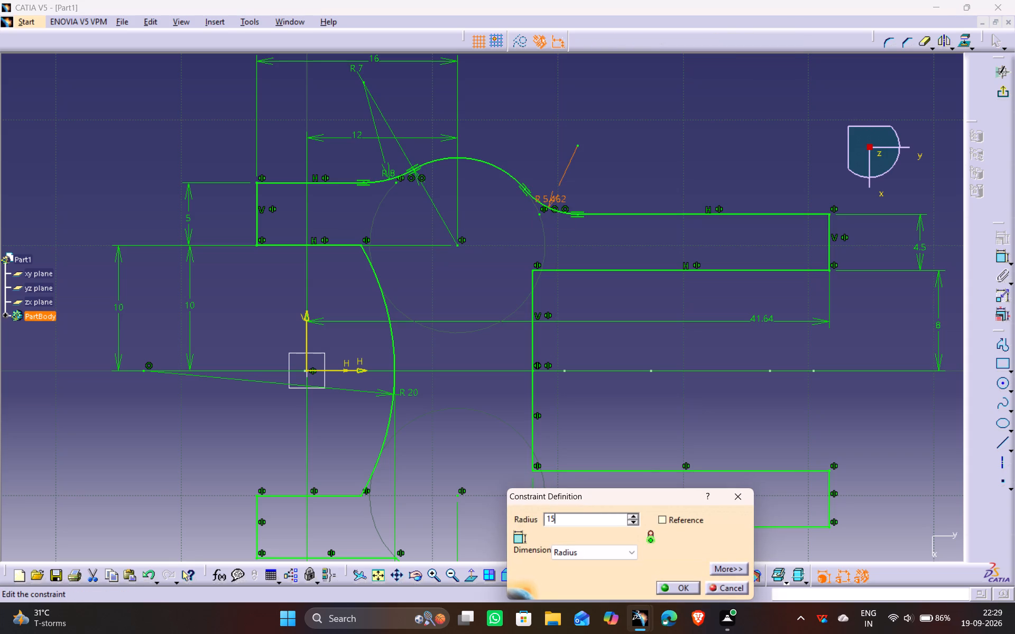
{"action": "key", "text": "Return"}
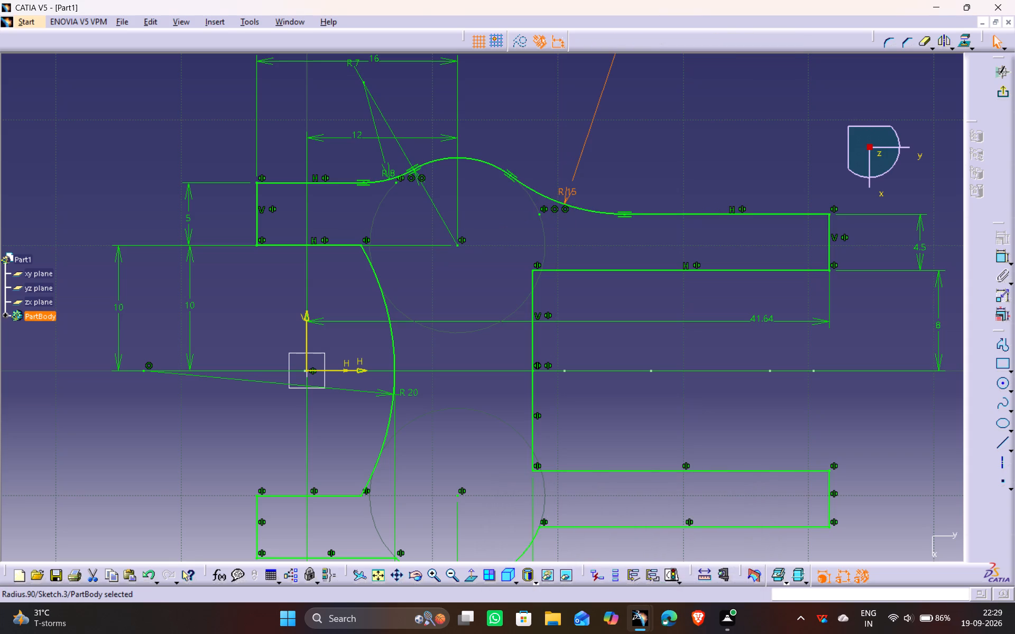
{"action": "left_click", "coordinate": [615, 142]}
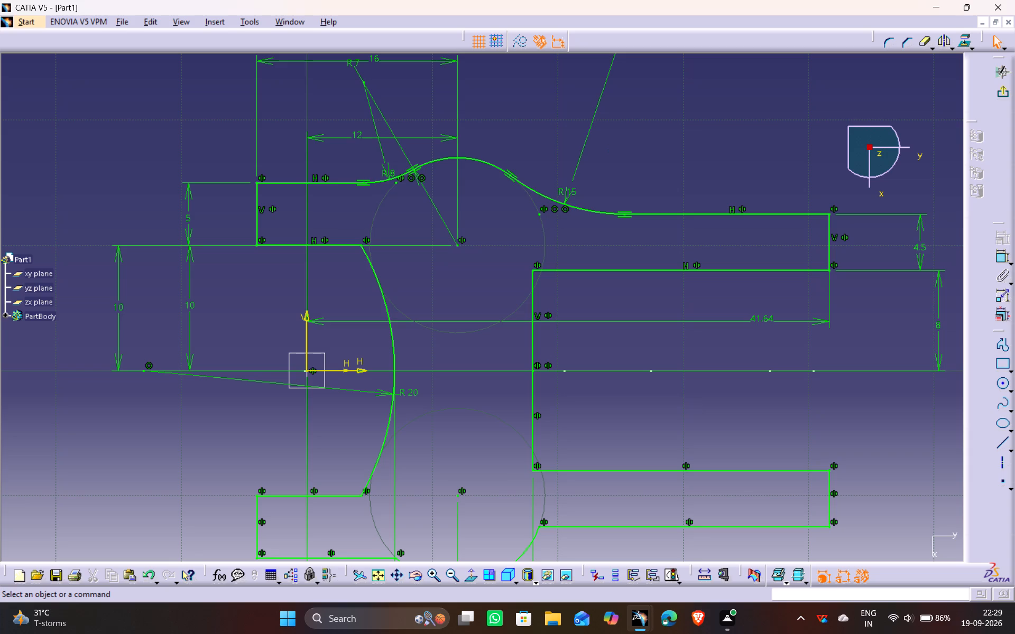
Round the corner between the lower short arm's outer line and the lower arc with an 8 mm radius.
{"action": "middle_click_drag", "start_coordinate": [450, 433], "coordinate": [475, 181]}
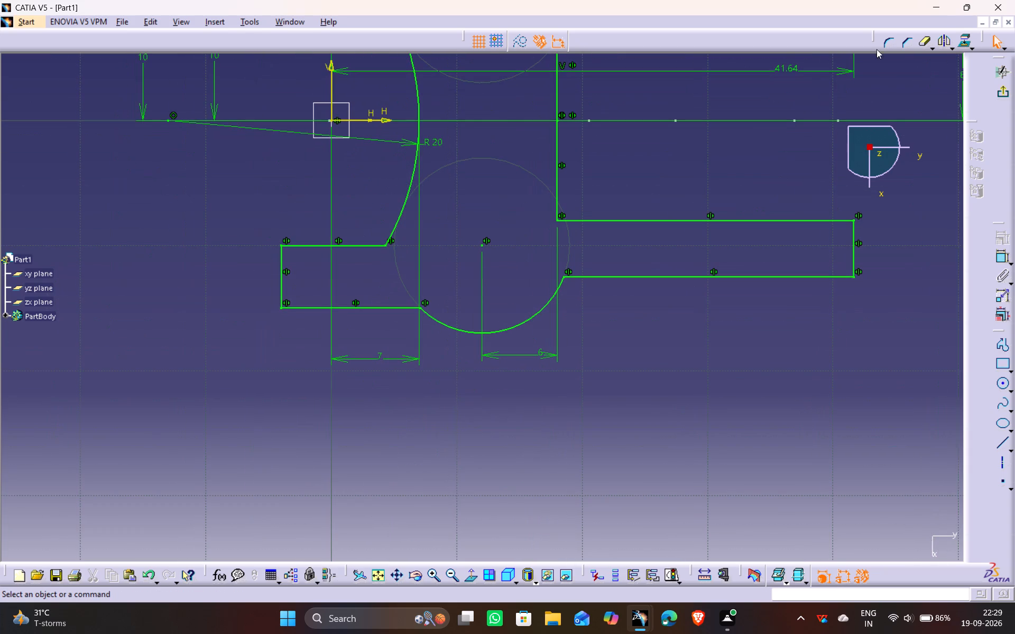
{"action": "left_click", "coordinate": [890, 49]}
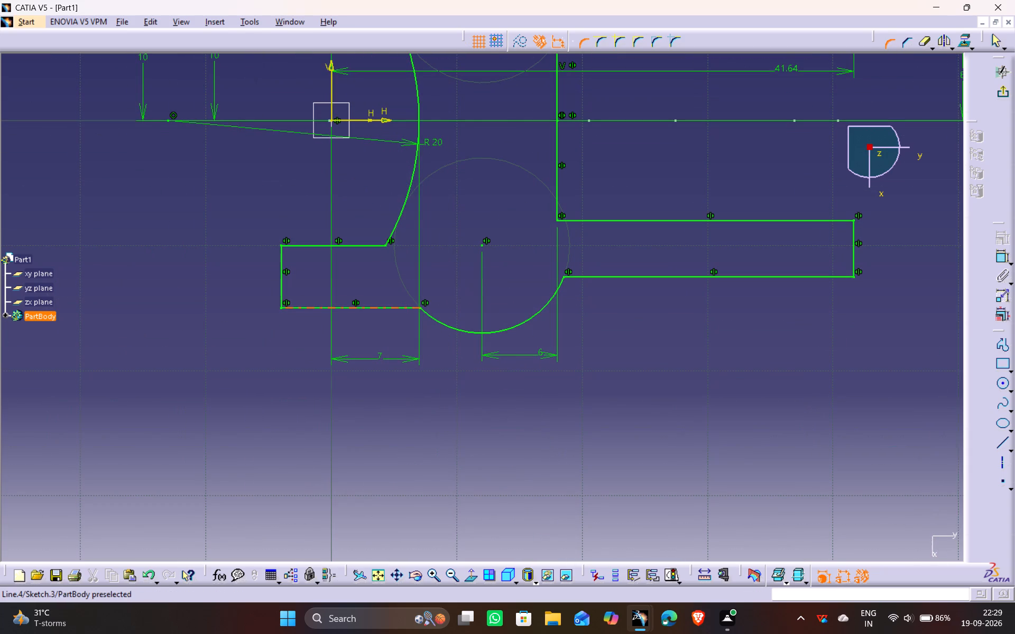
{"action": "left_click", "coordinate": [401, 310]}
{"action": "left_click", "coordinate": [432, 320]}
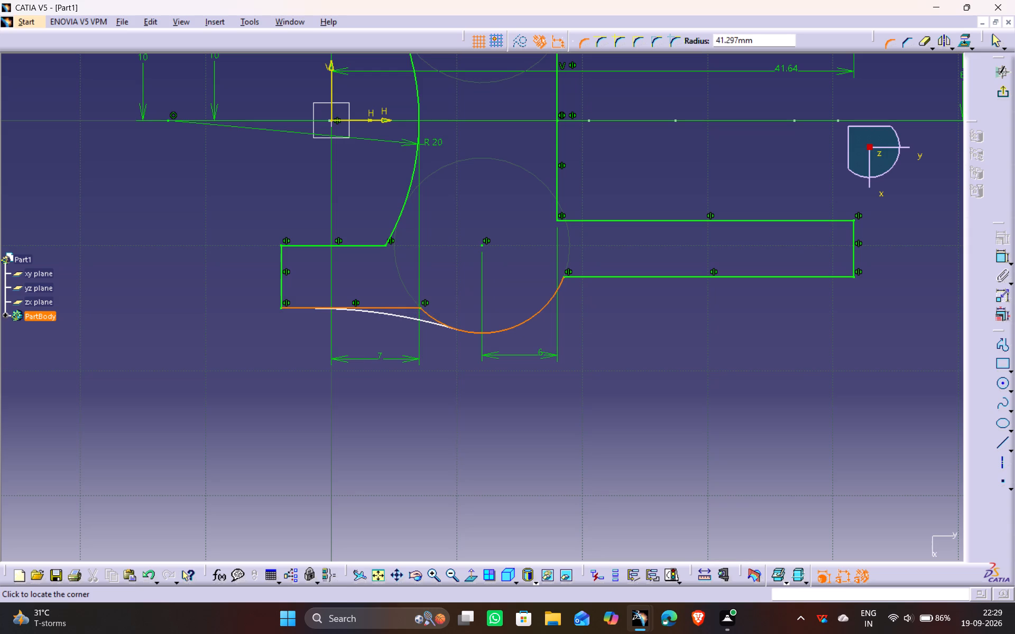
{"action": "left_click", "coordinate": [422, 316]}
{"action": "double_click", "coordinate": [403, 320]}
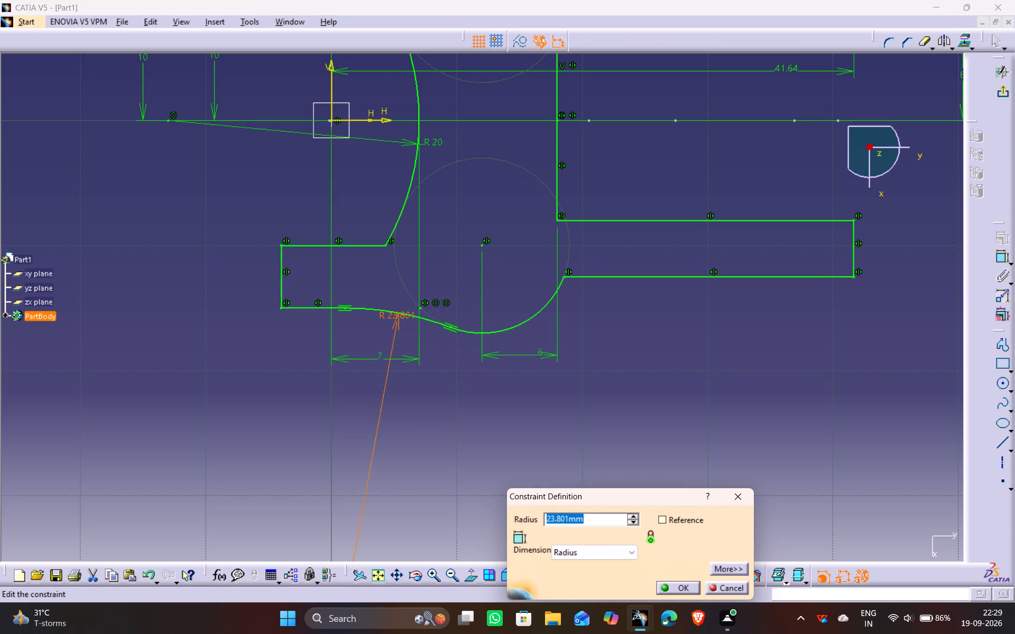
{"action": "key", "text": "8"}
{"action": "key", "text": "Return"}
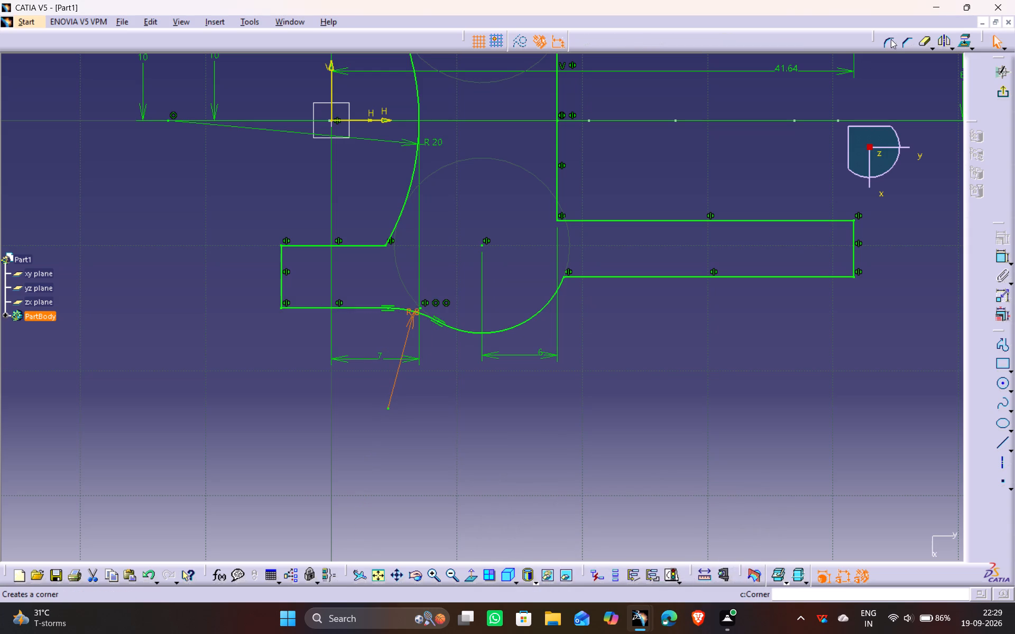
Round the corner between the lower arc and the lower long arm's outer line with a 15 mm radius.
{"action": "left_click", "coordinate": [890, 47]}
{"action": "left_click", "coordinate": [547, 307]}
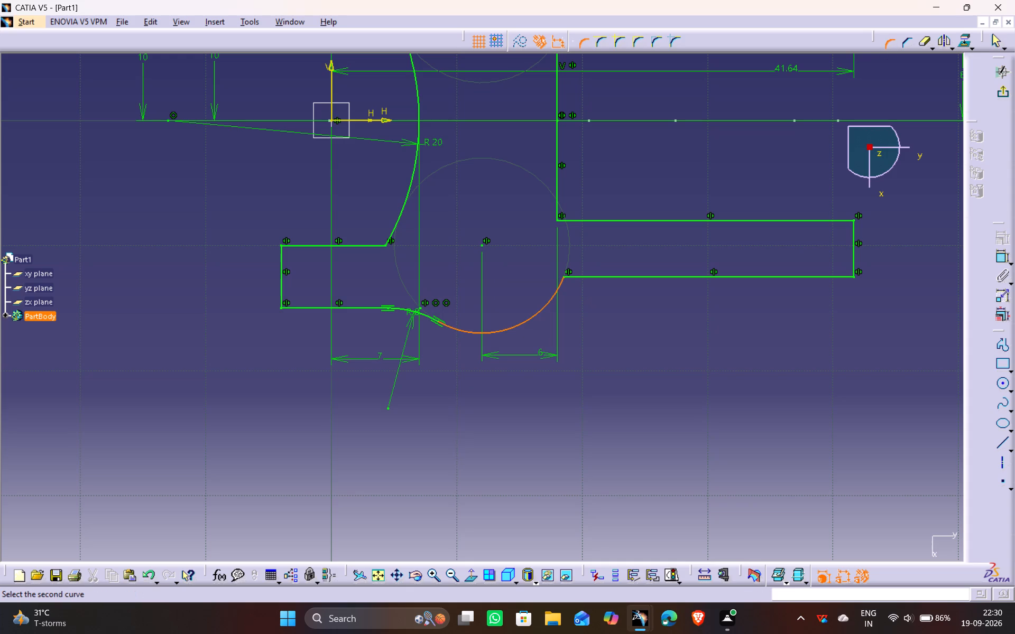
{"action": "left_click", "coordinate": [583, 276]}
{"action": "left_click", "coordinate": [576, 288]}
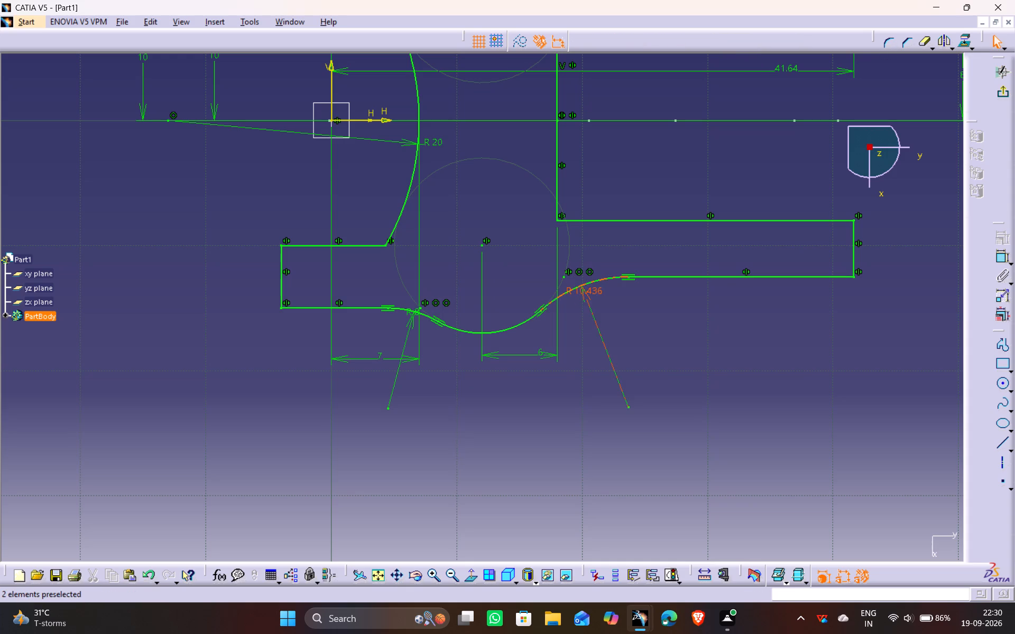
{"action": "double_click", "coordinate": [579, 295]}
{"action": "type", "text": "15"}
{"action": "key", "text": "Return"}
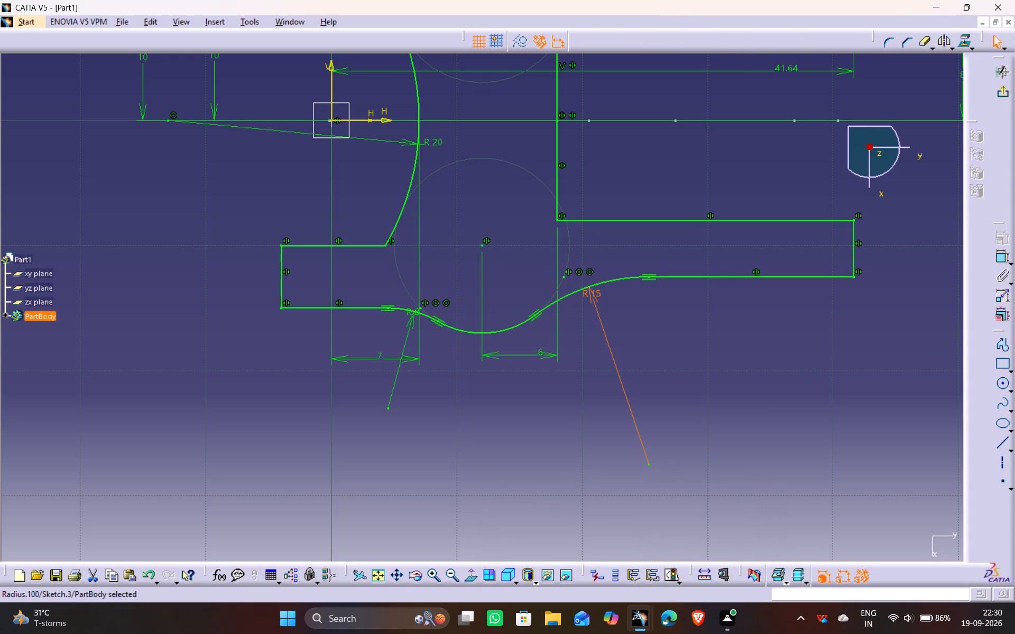
Exit the completed fork profile sketch and return to the 3D part.
{"action": "middle_click_drag", "start_coordinate": [476, 153], "coordinate": [486, 223], "text": "ctrl"}
{"action": "middle_click_drag", "start_coordinate": [484, 193], "coordinate": [478, 235]}
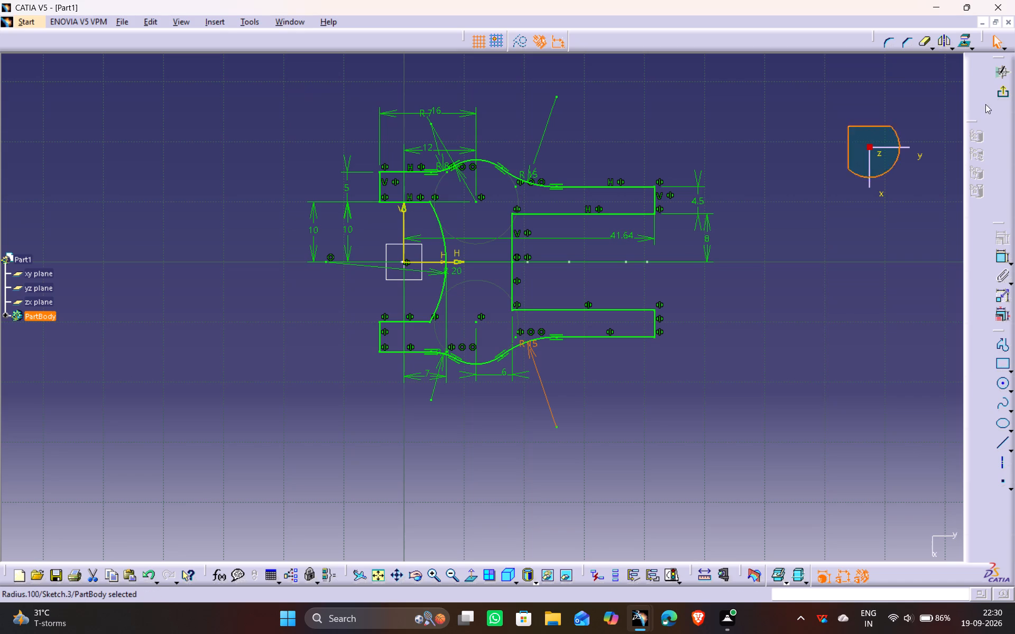
{"action": "left_click", "coordinate": [1003, 92]}
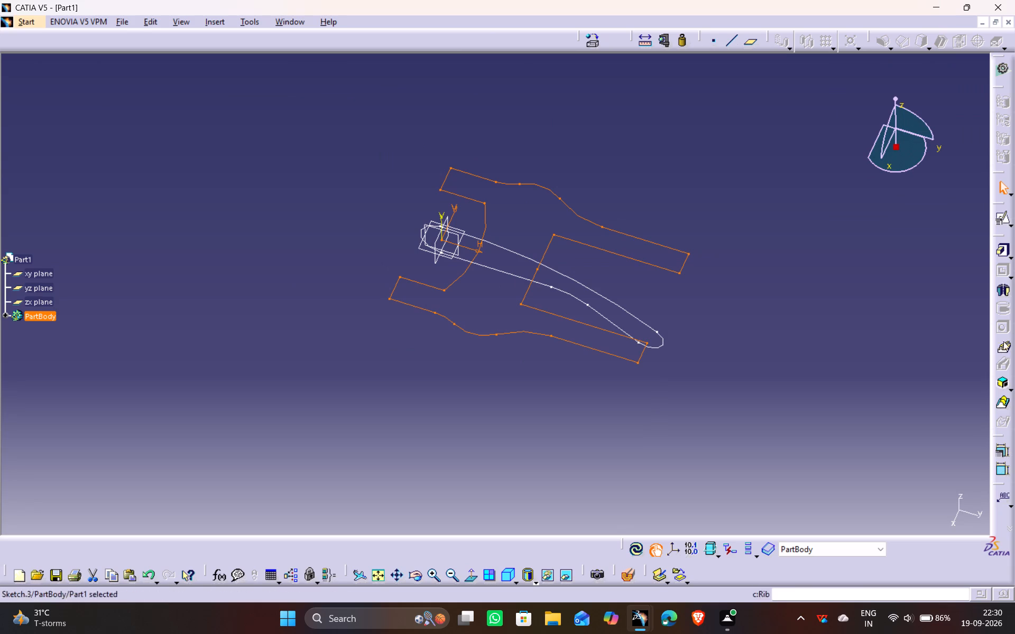
Combine the fork profile Sketch.3 with the side-view profile Sketch.2 into a solid, both normal to their profiles.
{"action": "left_click", "coordinate": [1004, 384]}
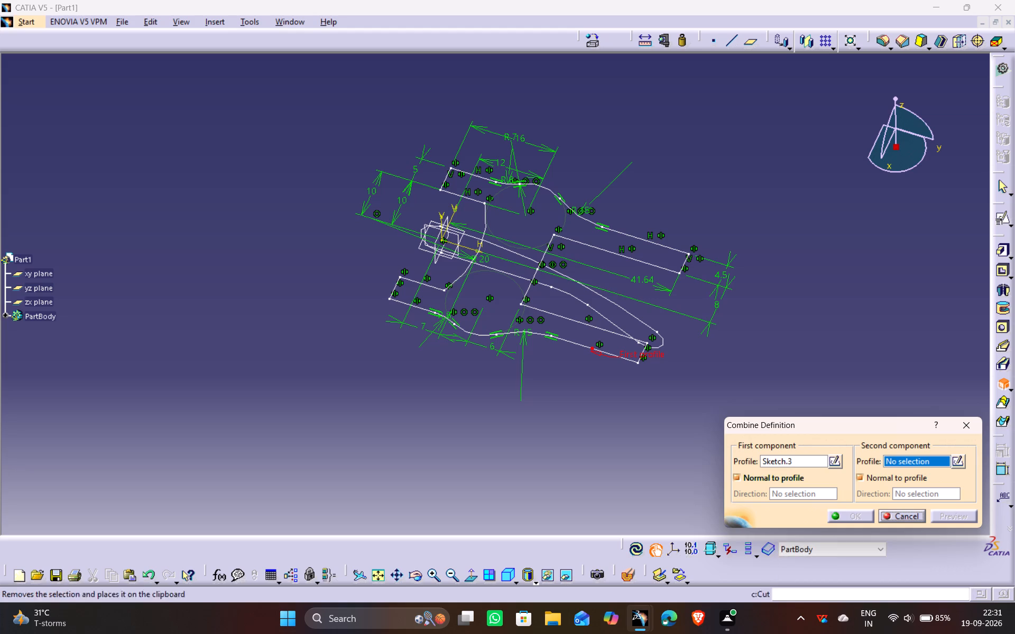
{"action": "left_click", "coordinate": [6, 316]}
{"action": "scroll", "coordinate": [94, 325], "scroll_direction": "down", "scroll_amount": 1}
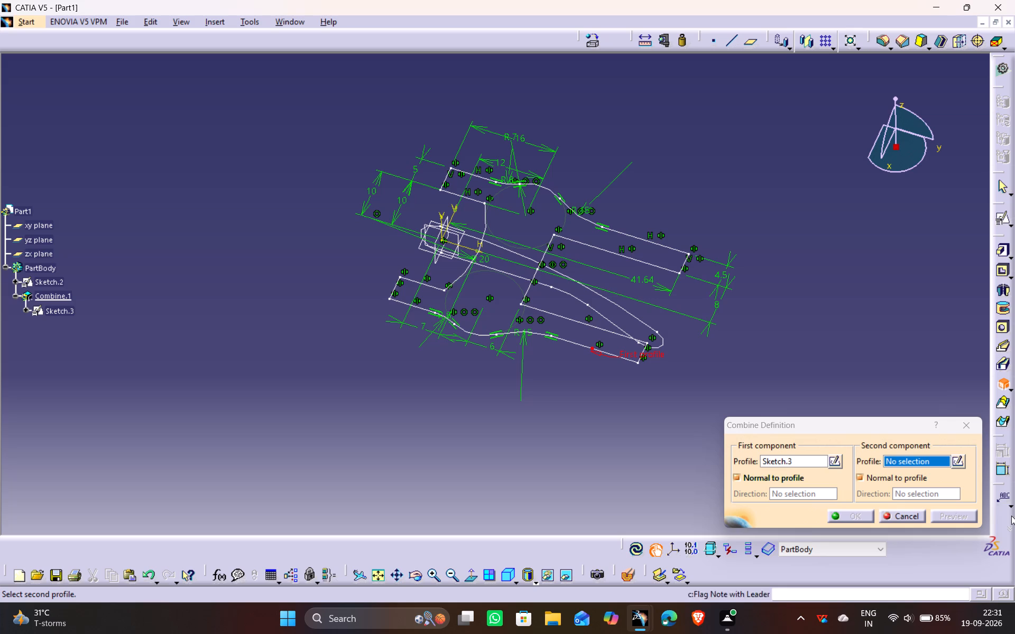
{"action": "left_click", "coordinate": [45, 282]}
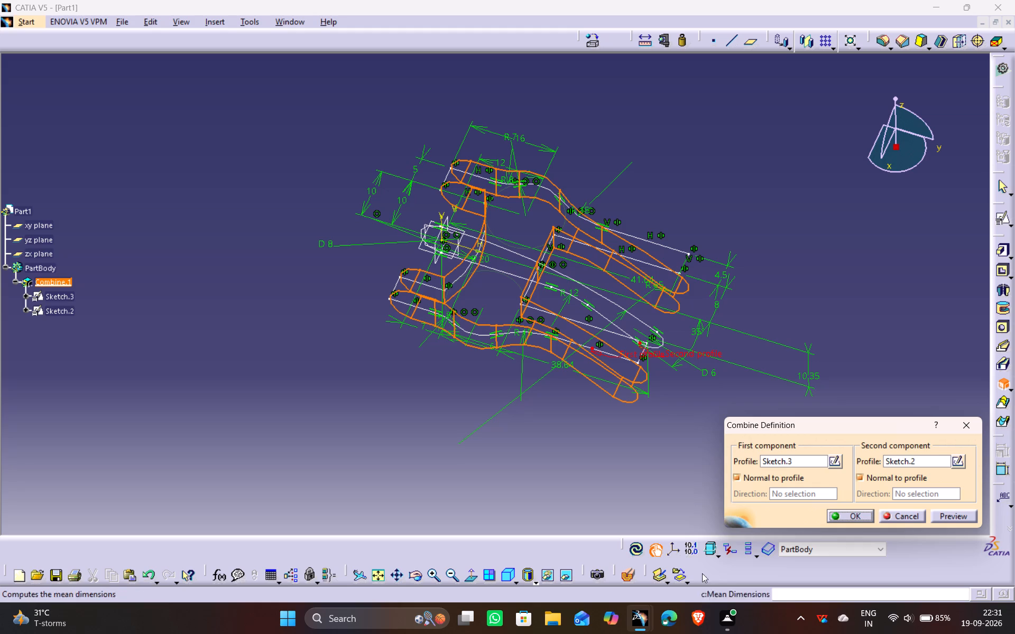
{"action": "left_click", "coordinate": [957, 514]}
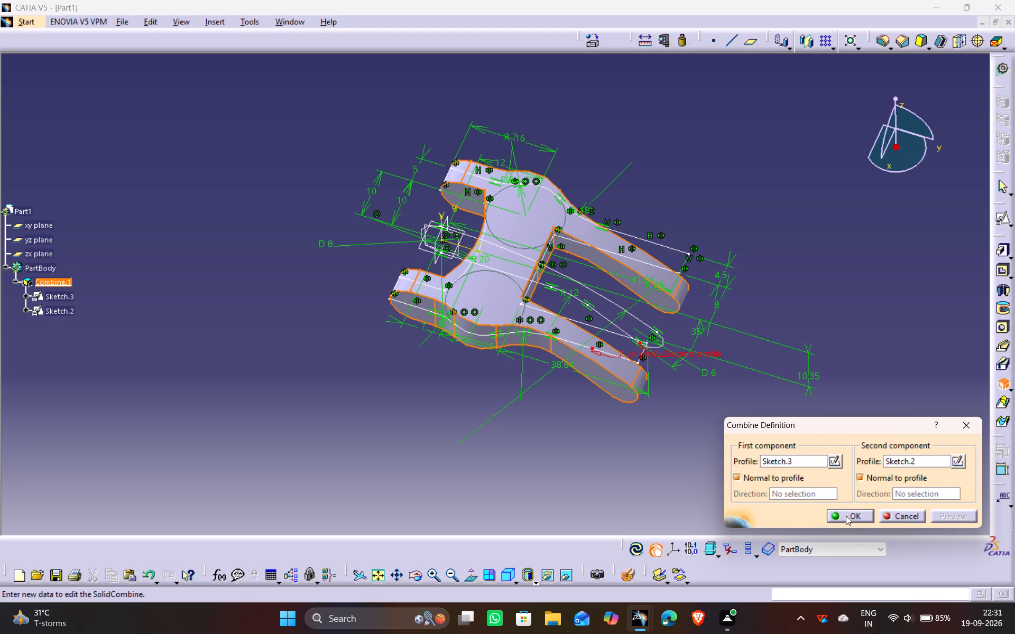
{"action": "left_click", "coordinate": [846, 516]}
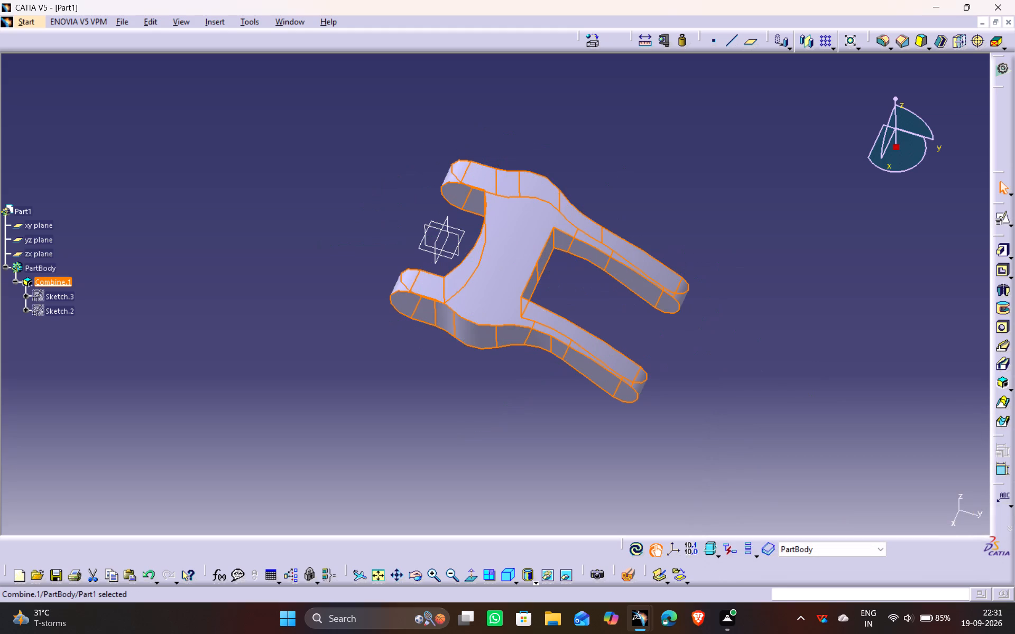
{"action": "left_click", "coordinate": [460, 465]}
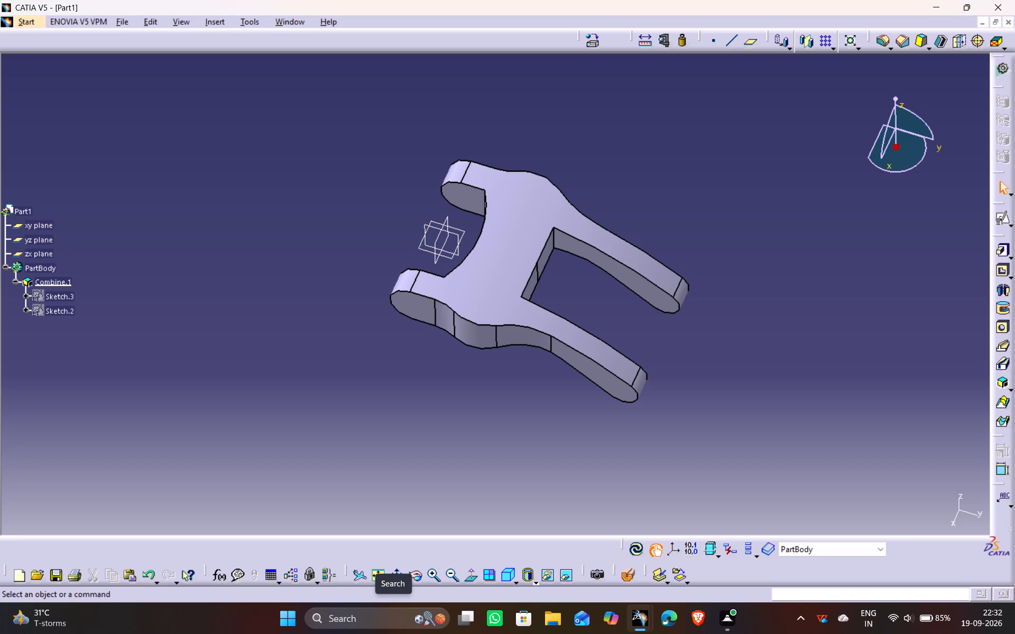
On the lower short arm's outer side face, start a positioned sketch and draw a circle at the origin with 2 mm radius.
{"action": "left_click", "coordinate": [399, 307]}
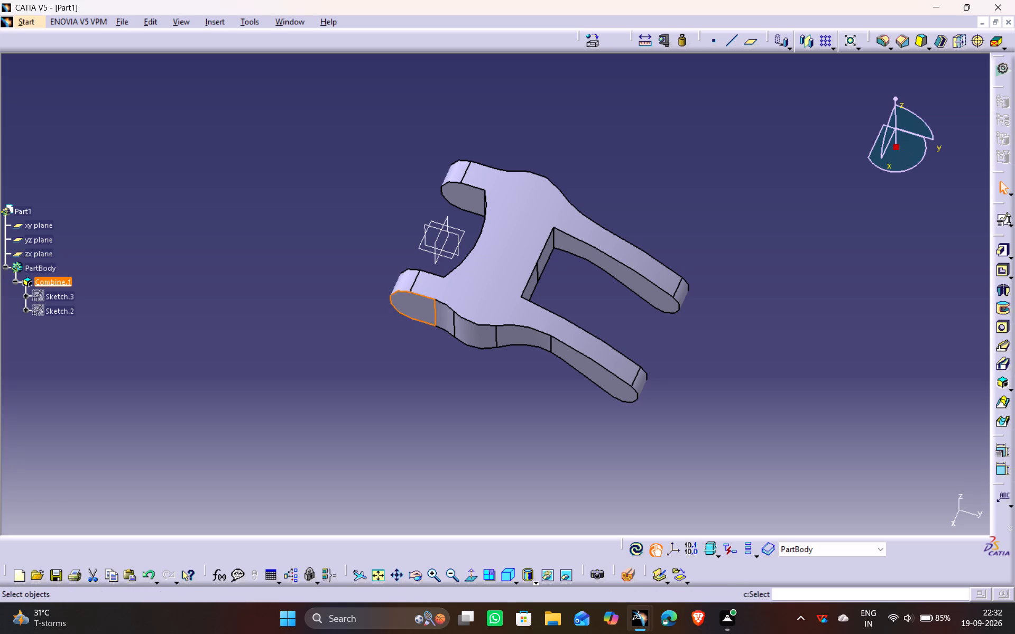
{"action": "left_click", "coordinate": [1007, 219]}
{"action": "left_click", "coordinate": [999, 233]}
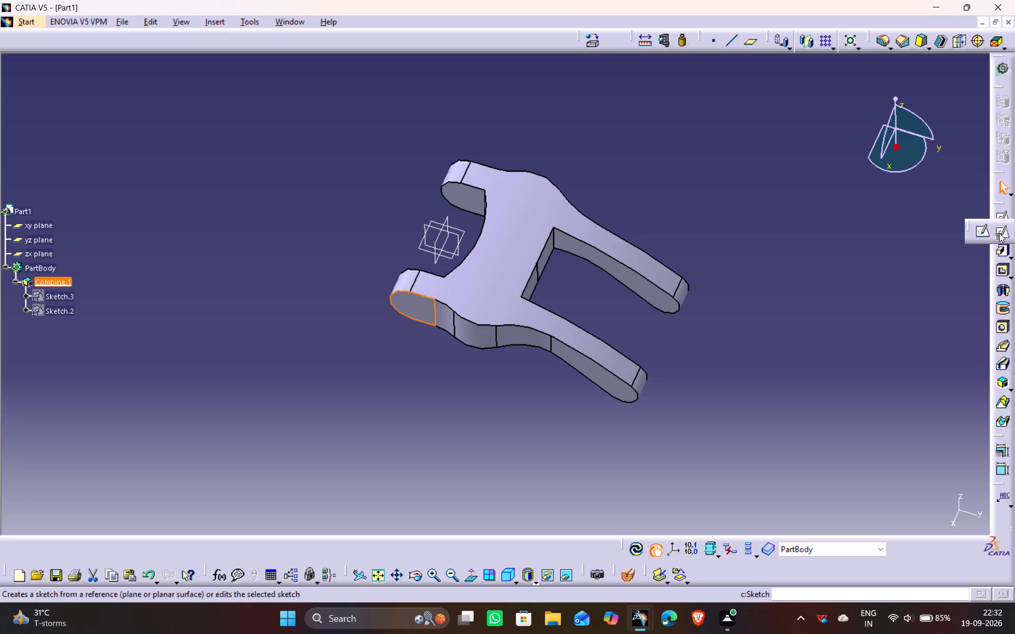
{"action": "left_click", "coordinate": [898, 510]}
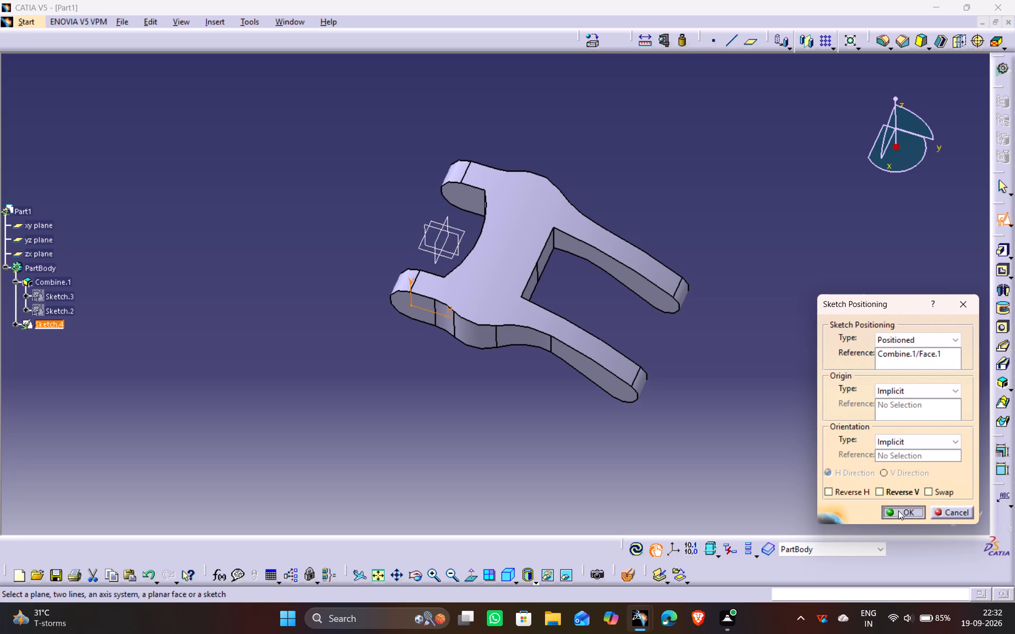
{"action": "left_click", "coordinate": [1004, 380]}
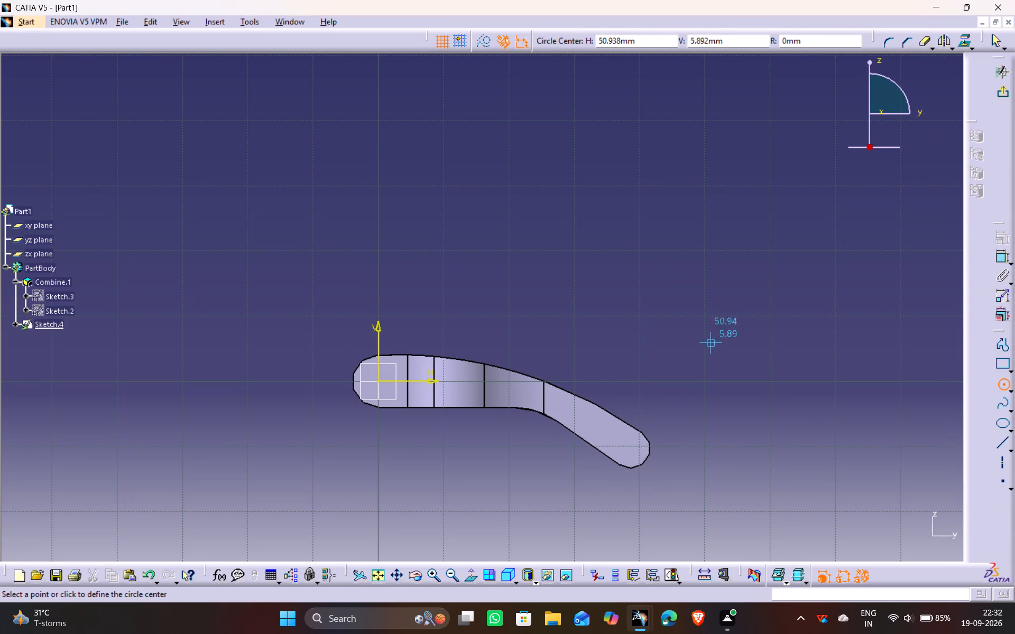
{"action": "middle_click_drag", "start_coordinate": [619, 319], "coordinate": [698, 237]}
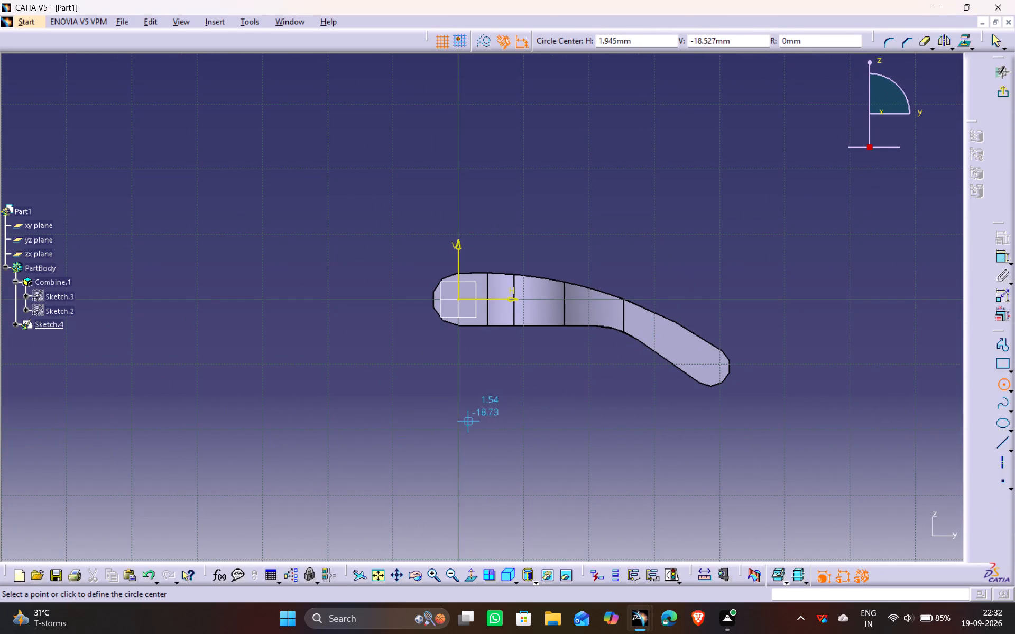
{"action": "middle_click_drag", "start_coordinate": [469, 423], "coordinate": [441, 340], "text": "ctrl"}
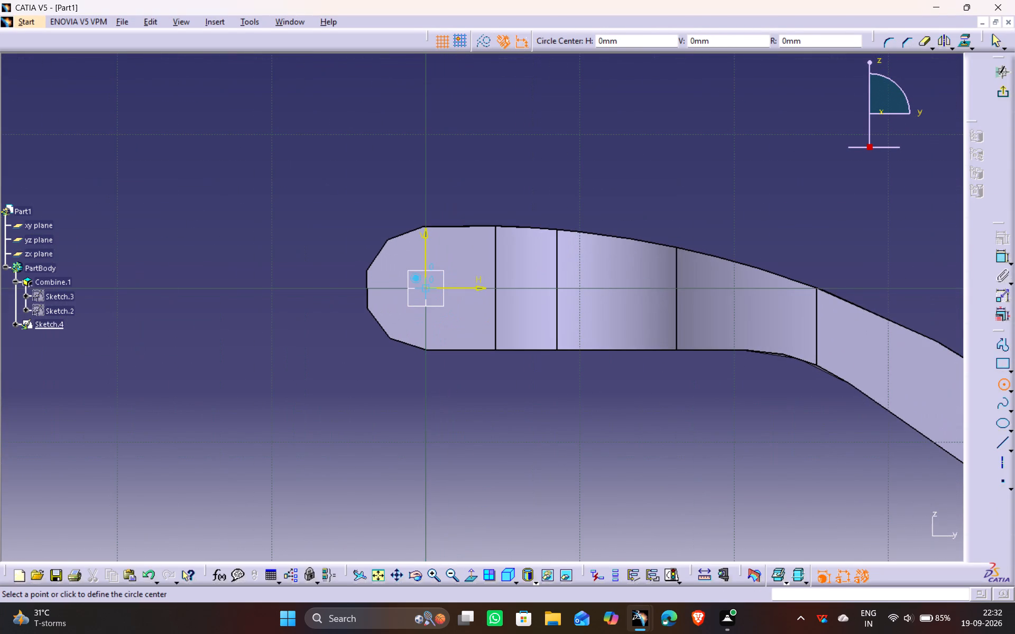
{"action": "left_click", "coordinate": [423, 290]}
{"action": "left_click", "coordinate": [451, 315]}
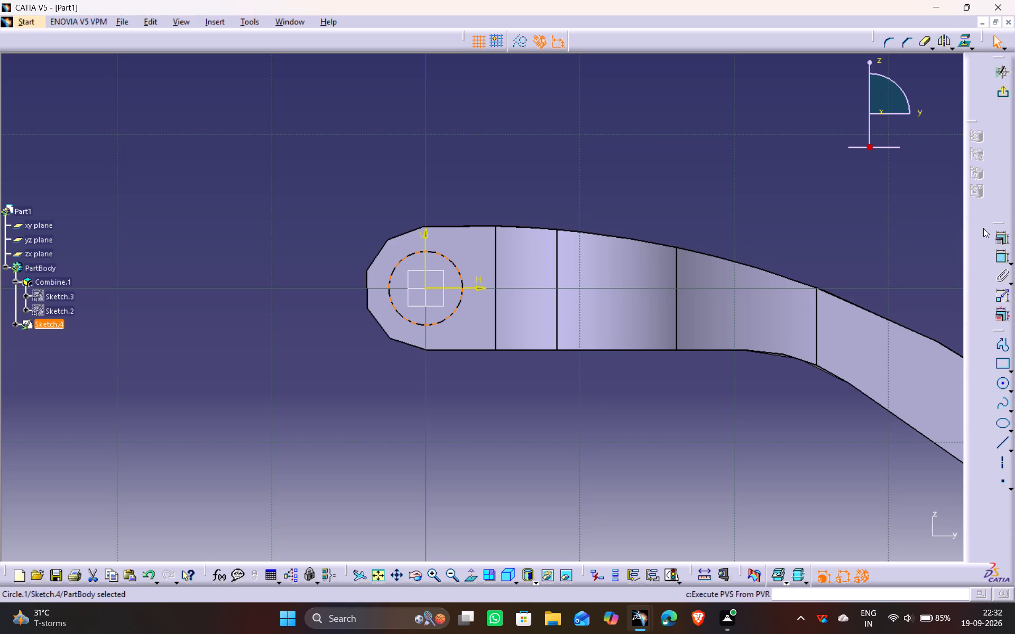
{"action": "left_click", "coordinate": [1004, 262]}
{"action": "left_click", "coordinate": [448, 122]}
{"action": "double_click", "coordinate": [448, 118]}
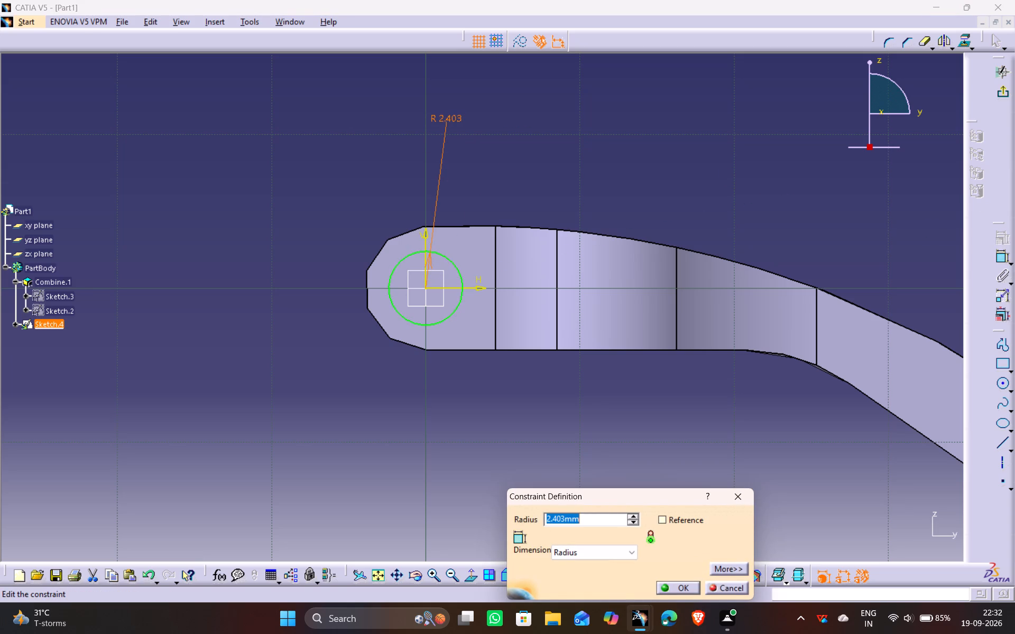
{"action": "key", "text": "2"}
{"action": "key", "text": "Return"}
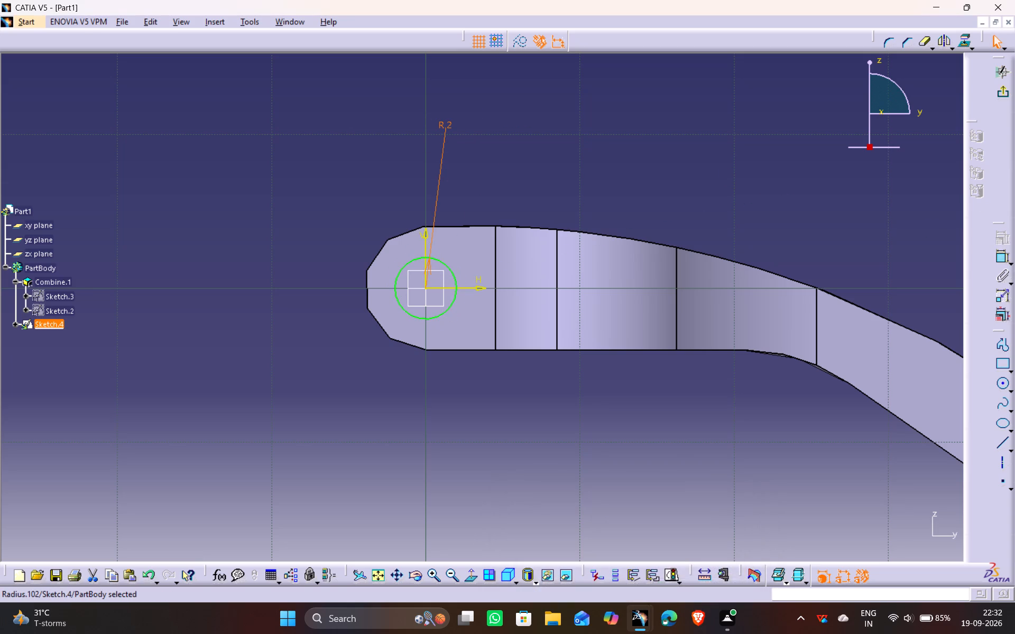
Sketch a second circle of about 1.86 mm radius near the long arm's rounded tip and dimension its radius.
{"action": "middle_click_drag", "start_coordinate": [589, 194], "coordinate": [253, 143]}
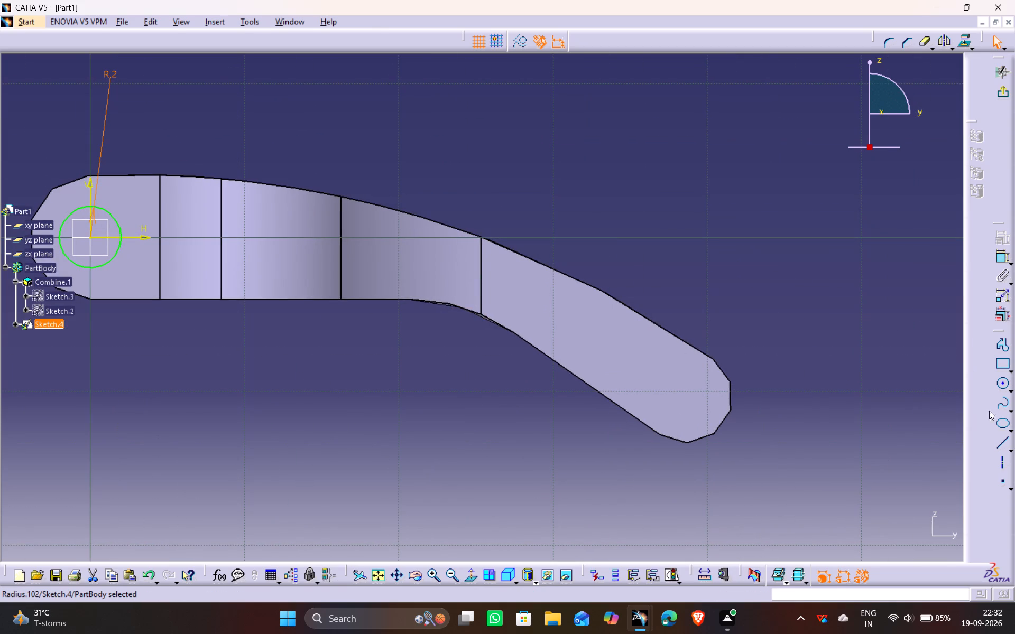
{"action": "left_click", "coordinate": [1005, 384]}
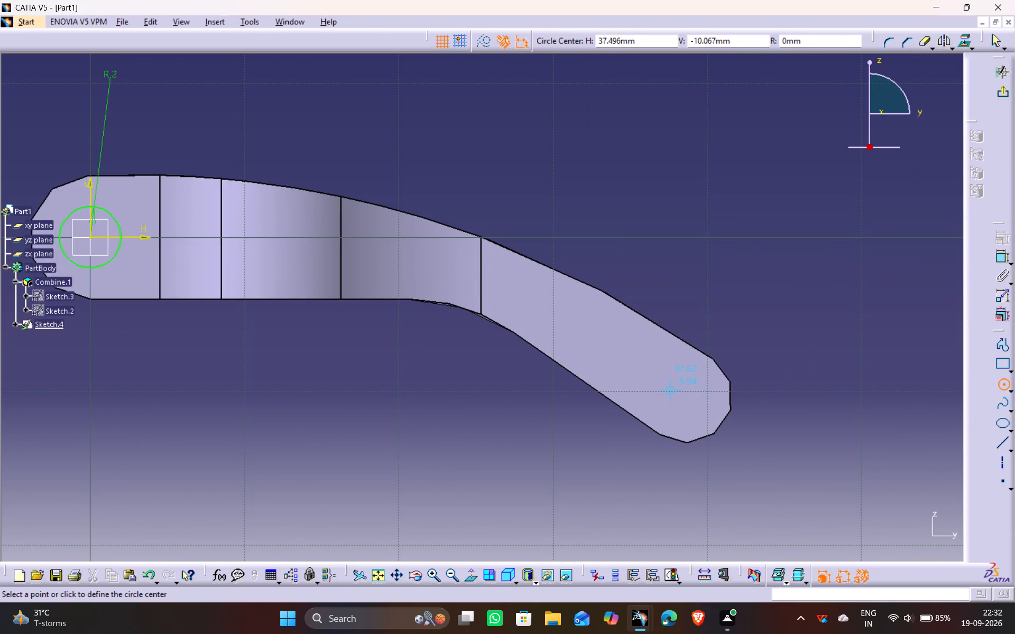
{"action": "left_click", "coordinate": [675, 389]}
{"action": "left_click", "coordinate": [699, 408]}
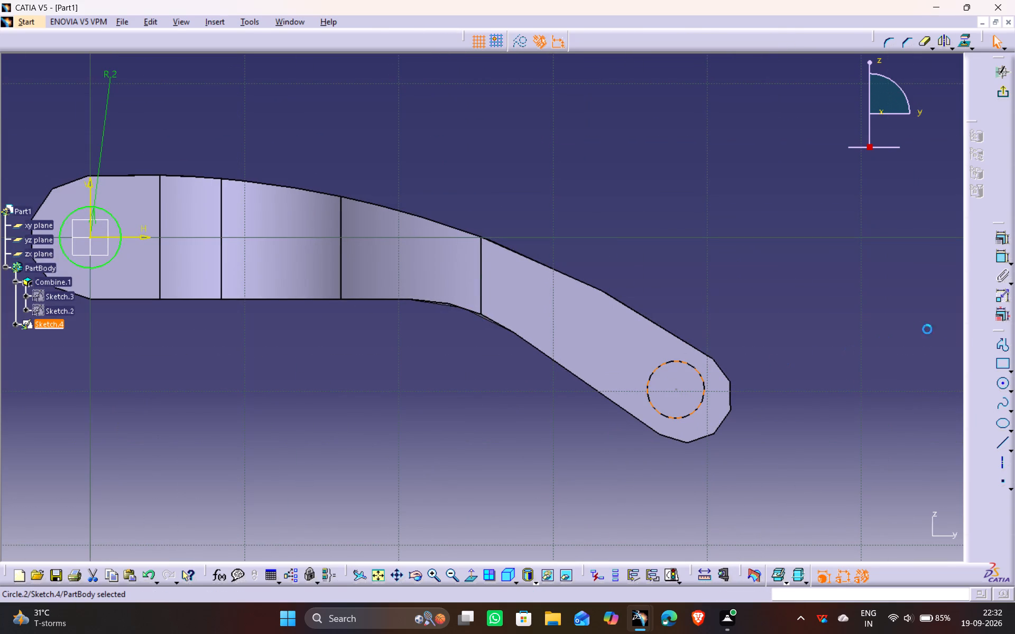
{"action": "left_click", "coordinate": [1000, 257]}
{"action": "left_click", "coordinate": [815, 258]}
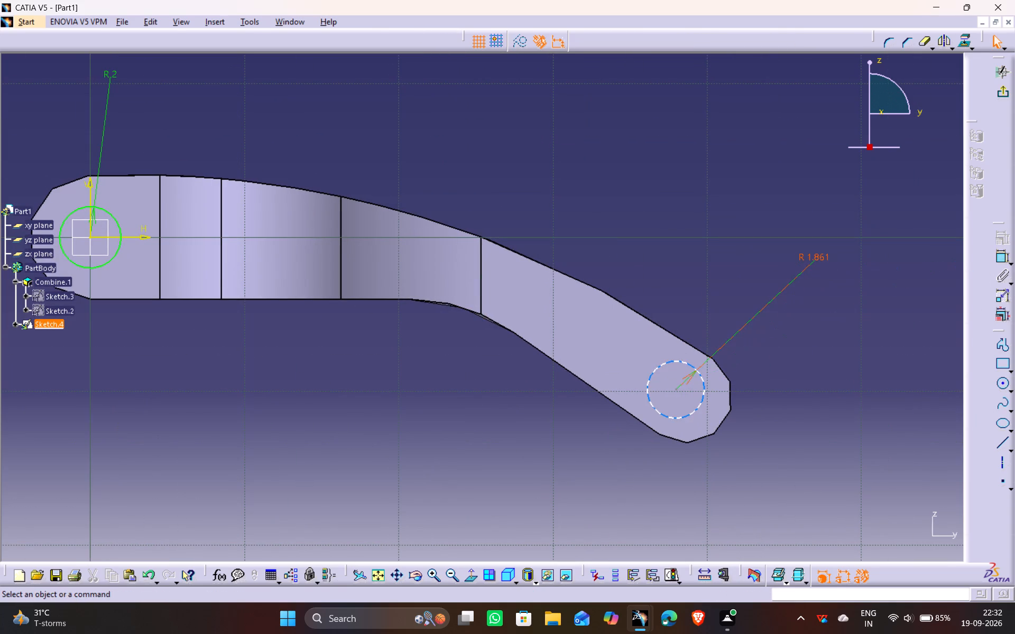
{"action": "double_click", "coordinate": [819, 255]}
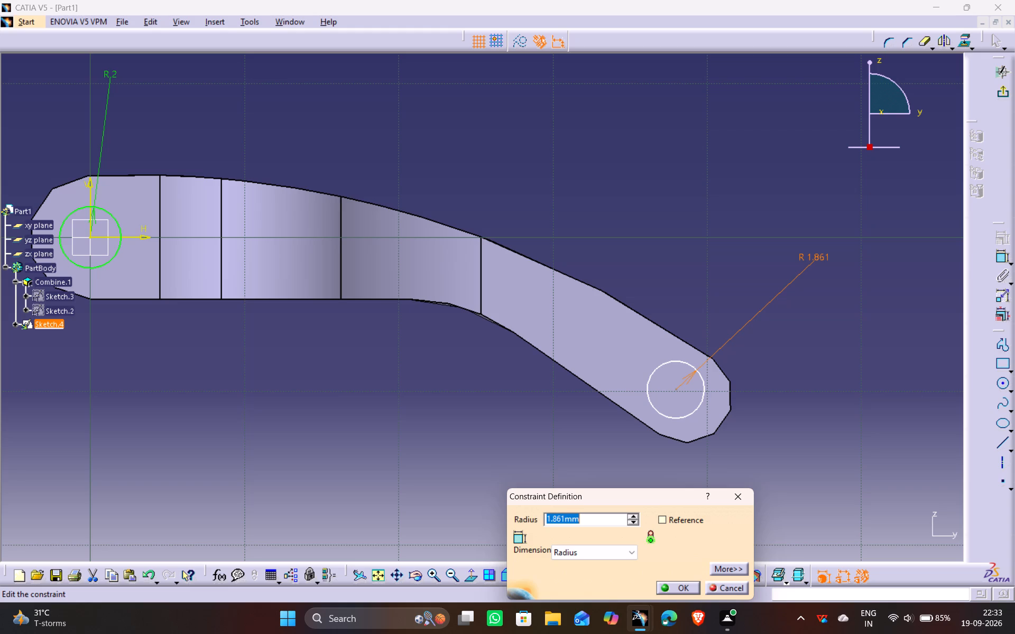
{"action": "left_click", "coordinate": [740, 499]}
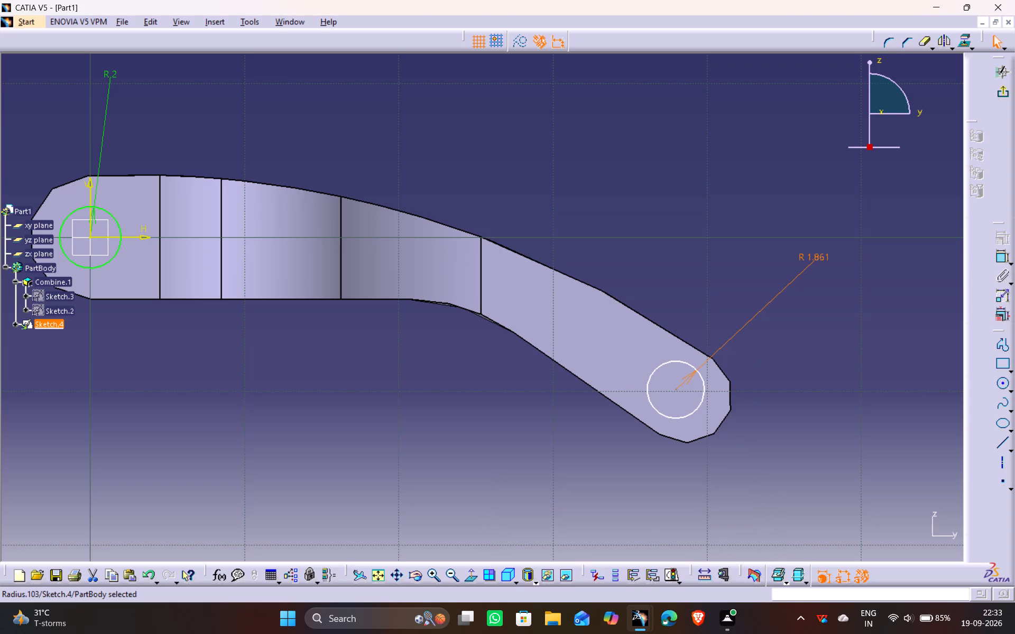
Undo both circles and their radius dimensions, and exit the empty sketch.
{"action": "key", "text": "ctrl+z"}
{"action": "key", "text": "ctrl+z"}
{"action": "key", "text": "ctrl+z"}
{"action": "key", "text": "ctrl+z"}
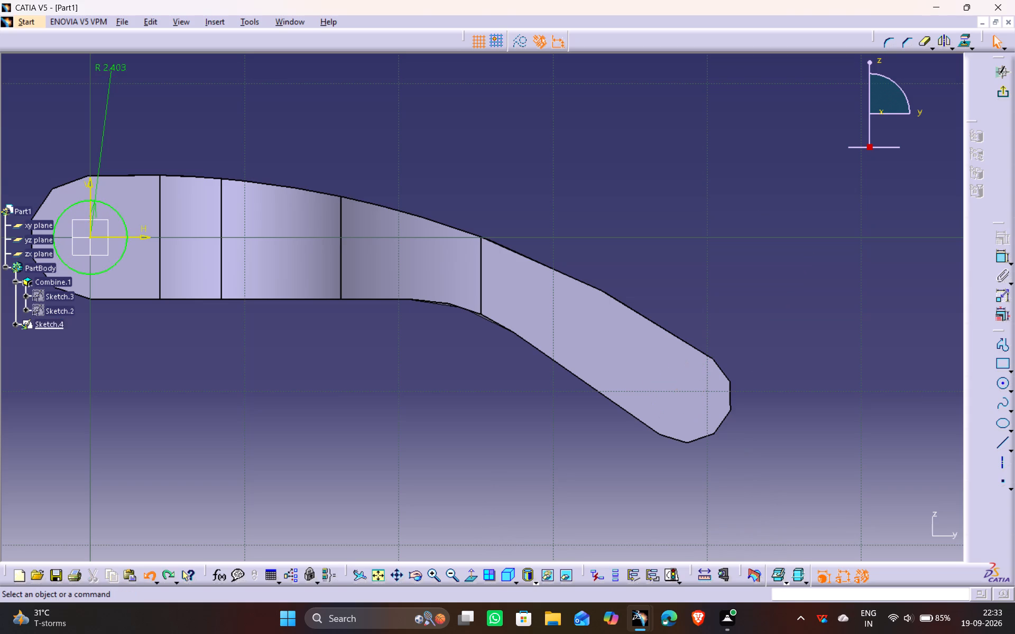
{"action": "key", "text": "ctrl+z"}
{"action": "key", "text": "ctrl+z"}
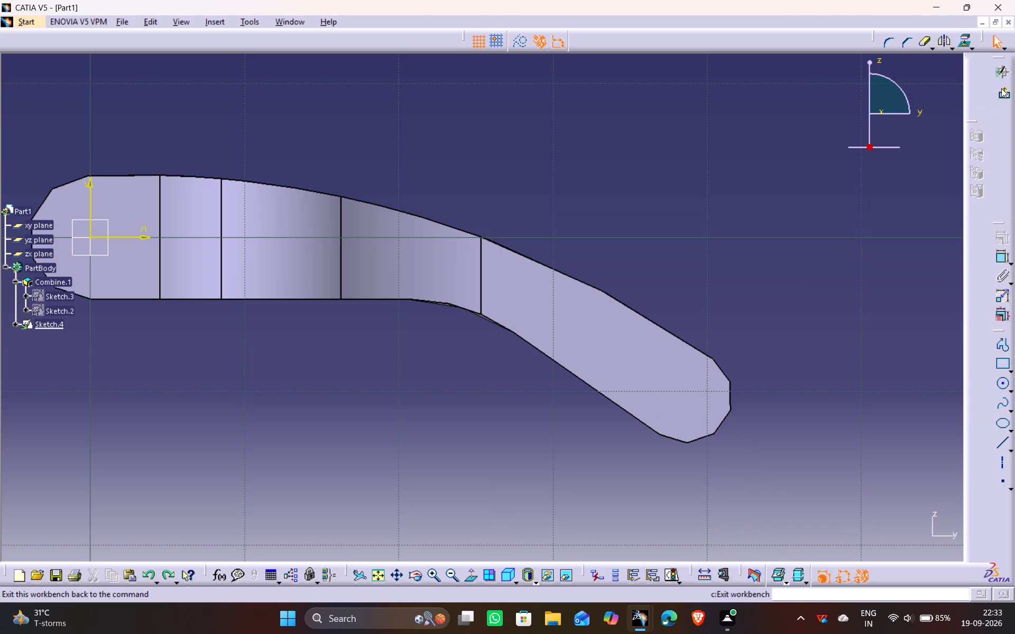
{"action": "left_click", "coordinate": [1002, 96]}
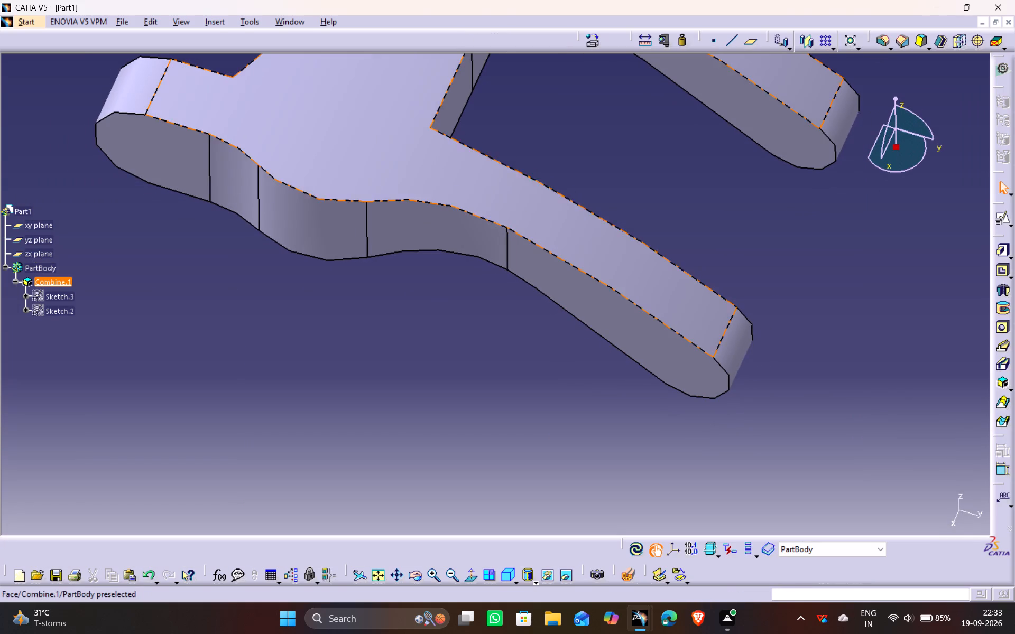
Start a blind hole on the near short arm's outer side face and set its diameter to 4 mm.
{"action": "middle_click_drag", "start_coordinate": [295, 365], "coordinate": [316, 442], "text": "ctrl"}
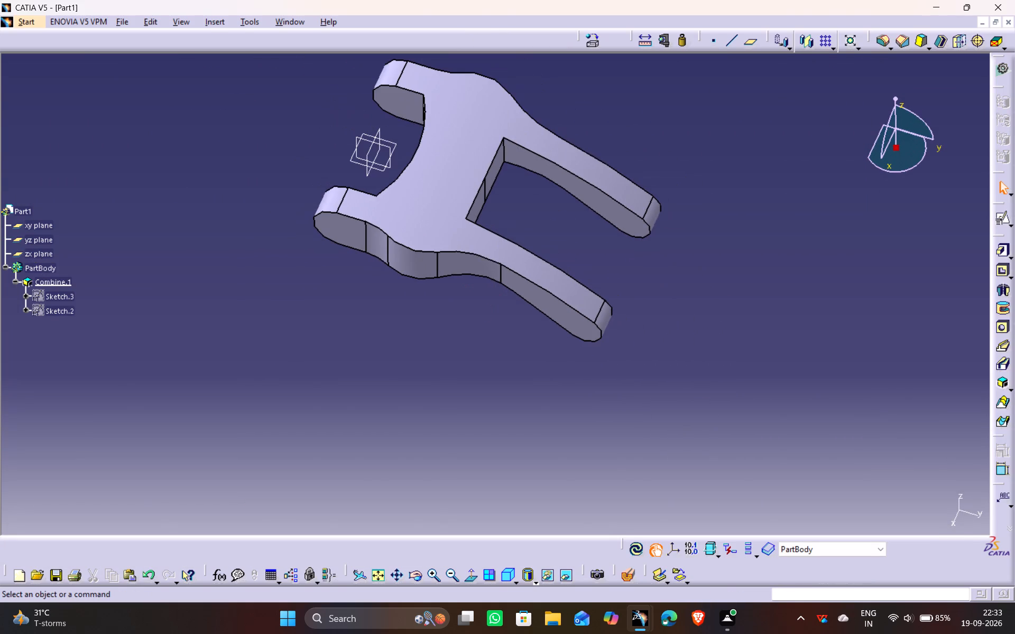
{"action": "middle_click_drag", "start_coordinate": [187, 109], "coordinate": [145, 222]}
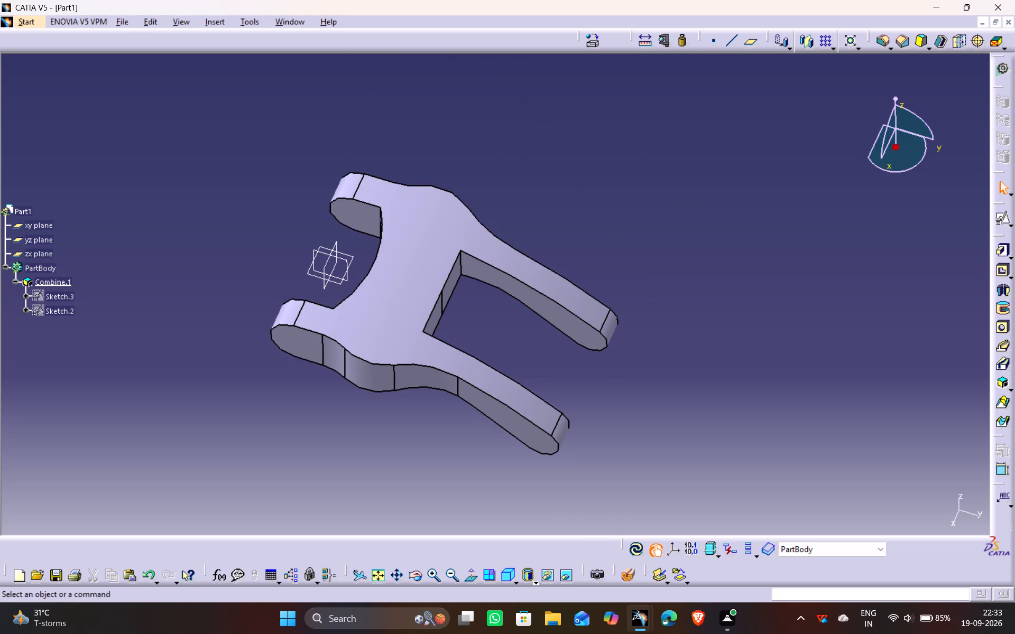
{"action": "middle_click_drag", "start_coordinate": [439, 452], "coordinate": [542, 354]}
{"action": "left_click_drag", "start_coordinate": [412, 454], "coordinate": [542, 354]}
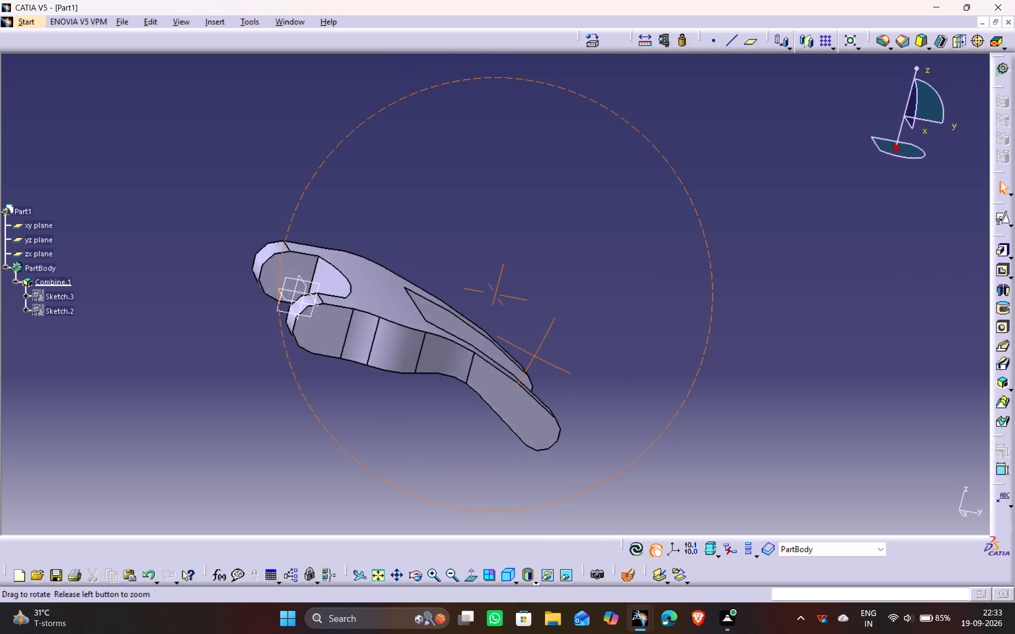
{"action": "left_click_drag", "start_coordinate": [542, 354], "coordinate": [573, 344]}
{"action": "middle_click_drag", "start_coordinate": [542, 354], "coordinate": [573, 344]}
{"action": "left_click", "coordinate": [1003, 323]}
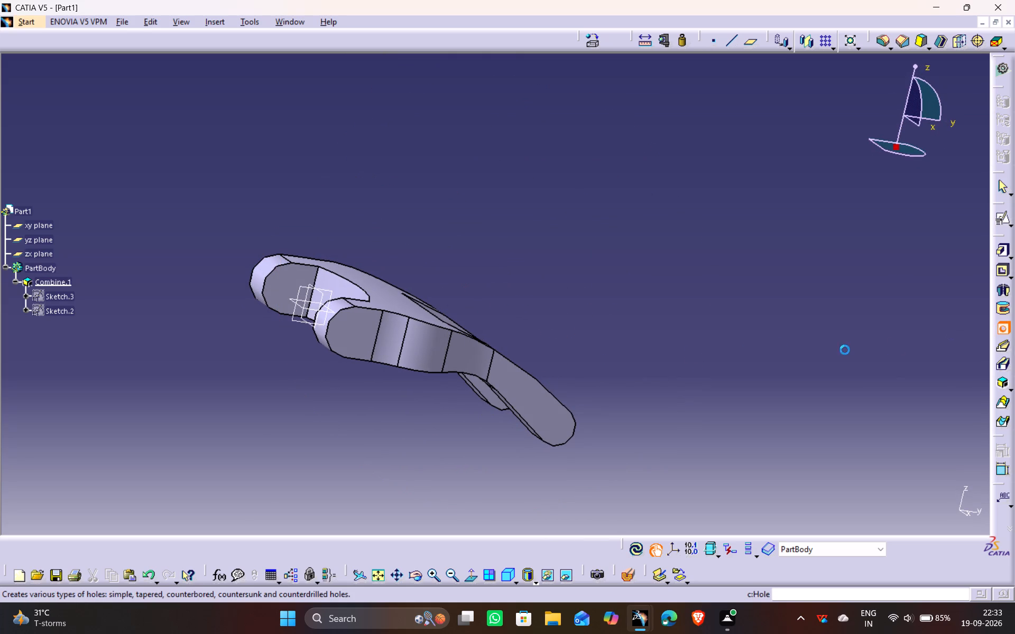
{"action": "left_click", "coordinate": [362, 335]}
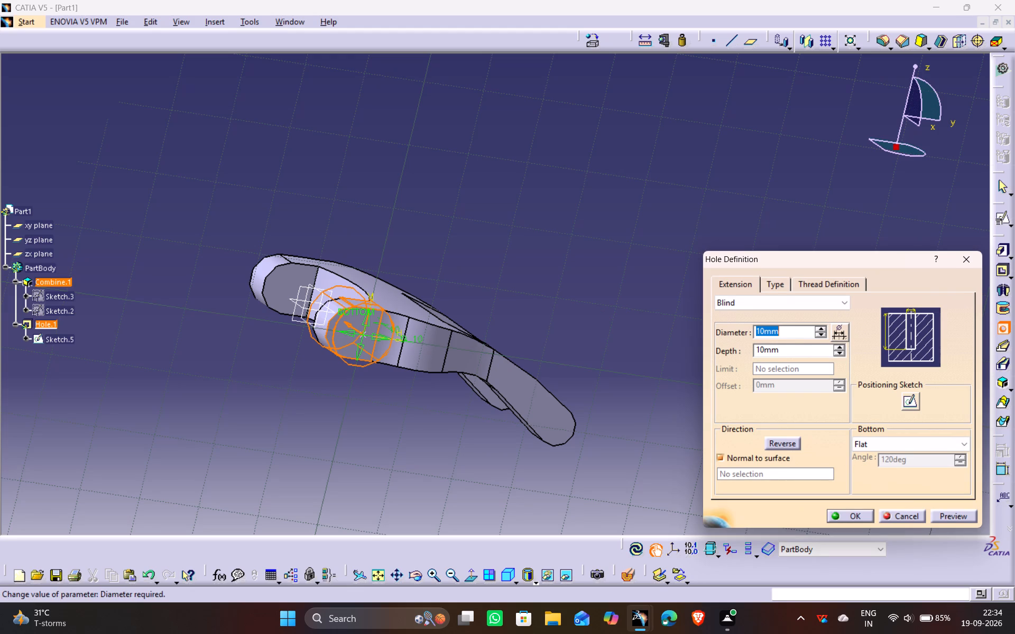
{"action": "left_click_drag", "start_coordinate": [769, 327], "coordinate": [702, 324]}
{"action": "left_click", "coordinate": [826, 342]}
{"action": "left_click", "coordinate": [791, 334]}
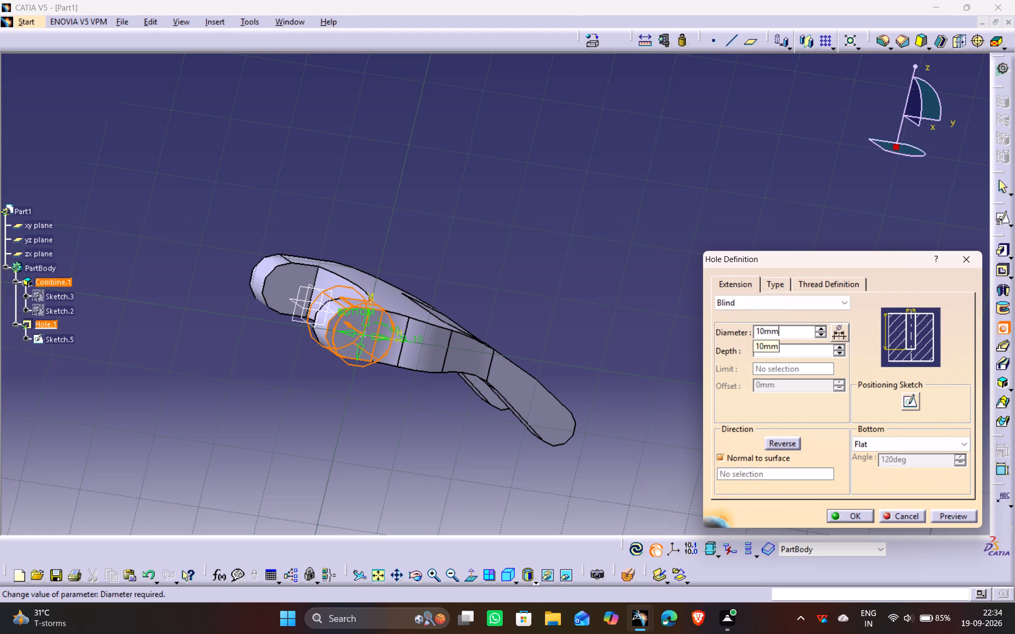
{"action": "left_click_drag", "start_coordinate": [783, 335], "coordinate": [607, 352]}
{"action": "key", "text": "4"}
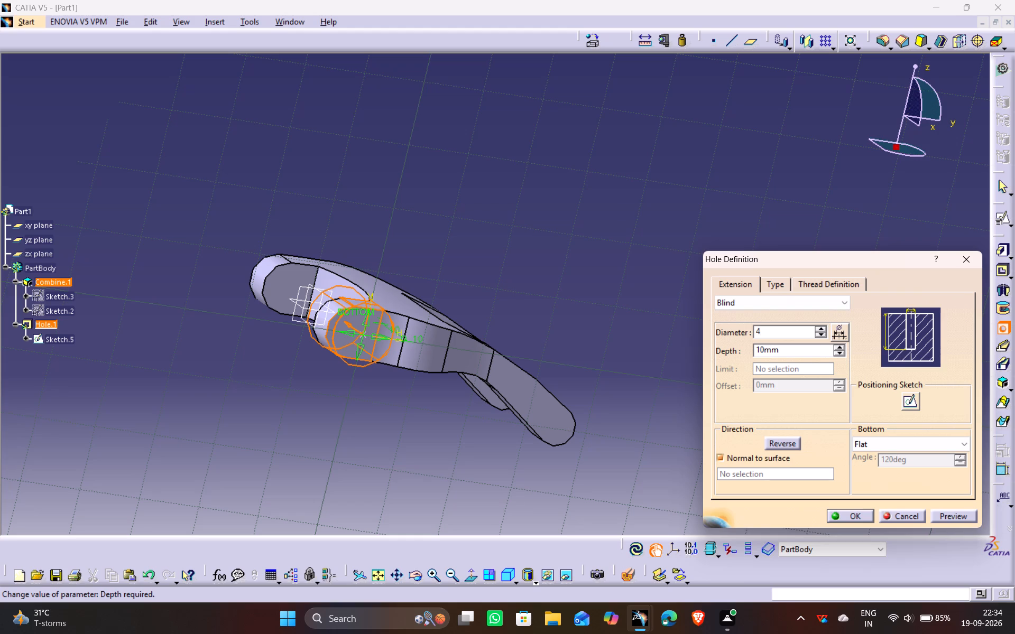
Set the short-arm hole's depth to 5 mm.
{"action": "left_click_drag", "start_coordinate": [763, 348], "coordinate": [729, 348]}
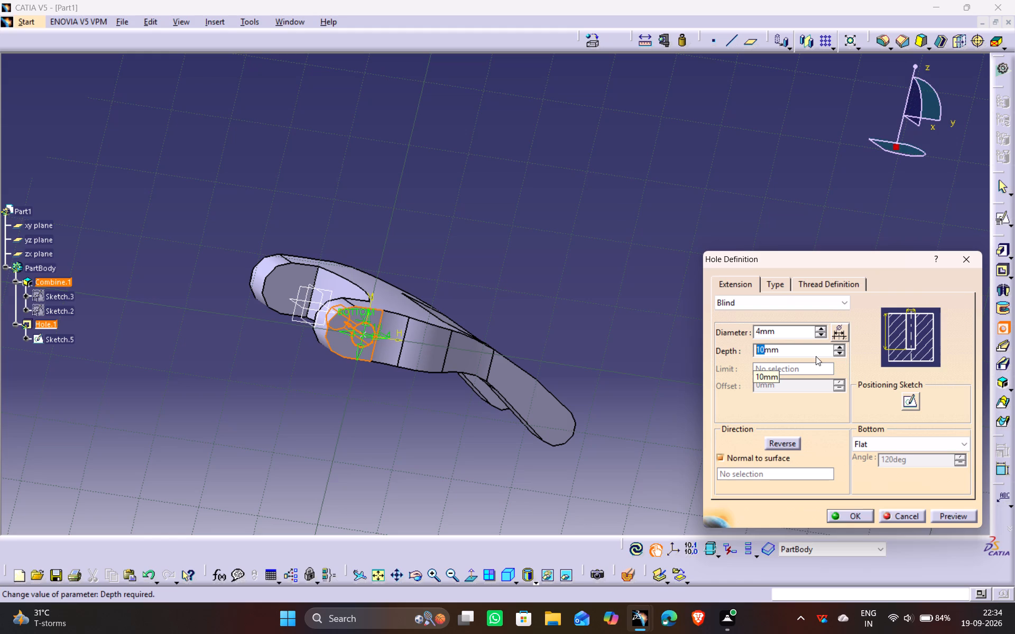
{"action": "key", "text": "3"}
{"action": "key", "text": "0"}
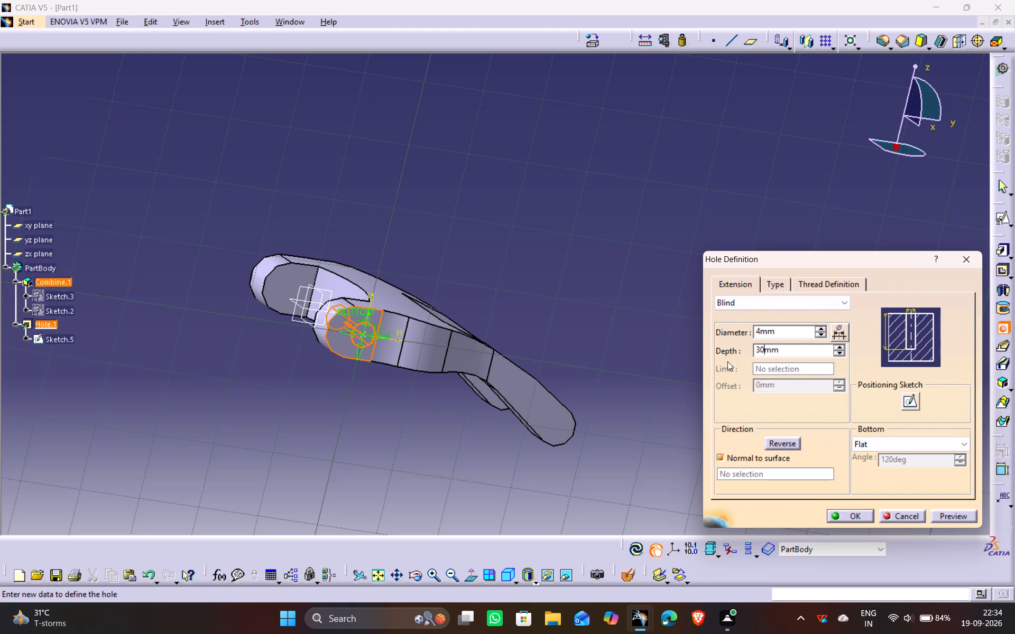
{"action": "left_click_drag", "start_coordinate": [764, 349], "coordinate": [691, 347]}
{"action": "key", "text": "5"}
In the positioning sketch, make the hole's centre point concentric with the short arm's rounded end edge, and create the hole.
{"action": "left_click", "coordinate": [913, 398]}
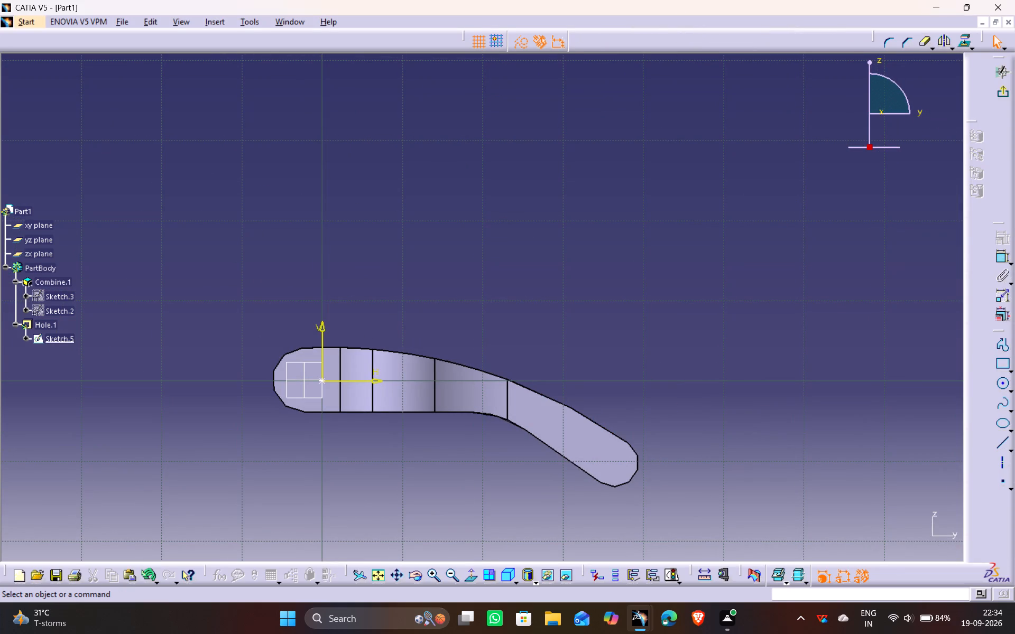
{"action": "middle_click_drag", "start_coordinate": [414, 499], "coordinate": [347, 359], "text": "ctrl"}
{"action": "middle_click_drag", "start_coordinate": [346, 358], "coordinate": [1001, 180]}
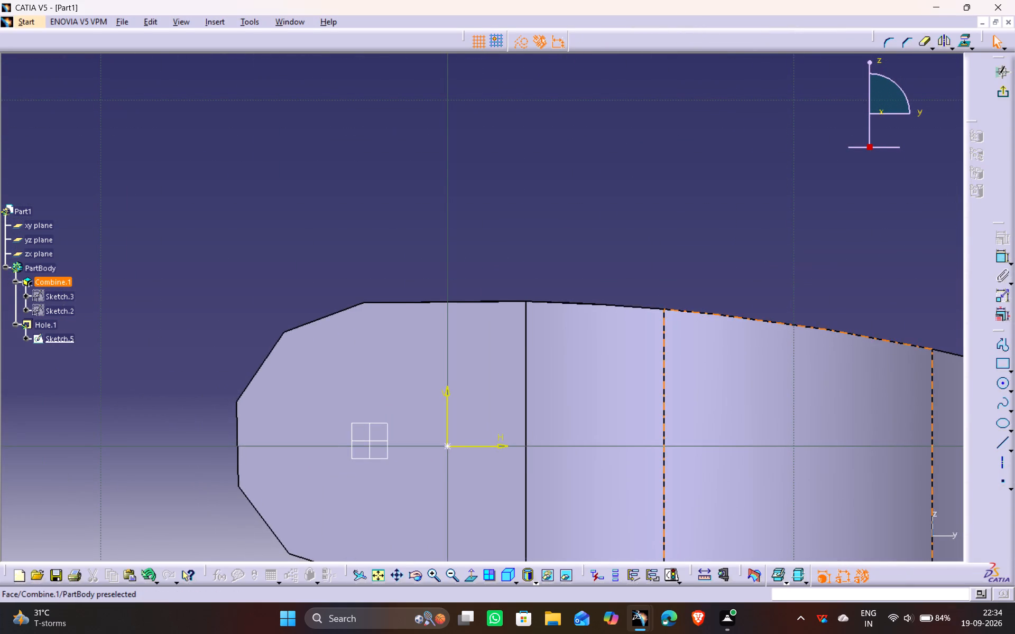
{"action": "left_click", "coordinate": [449, 447]}
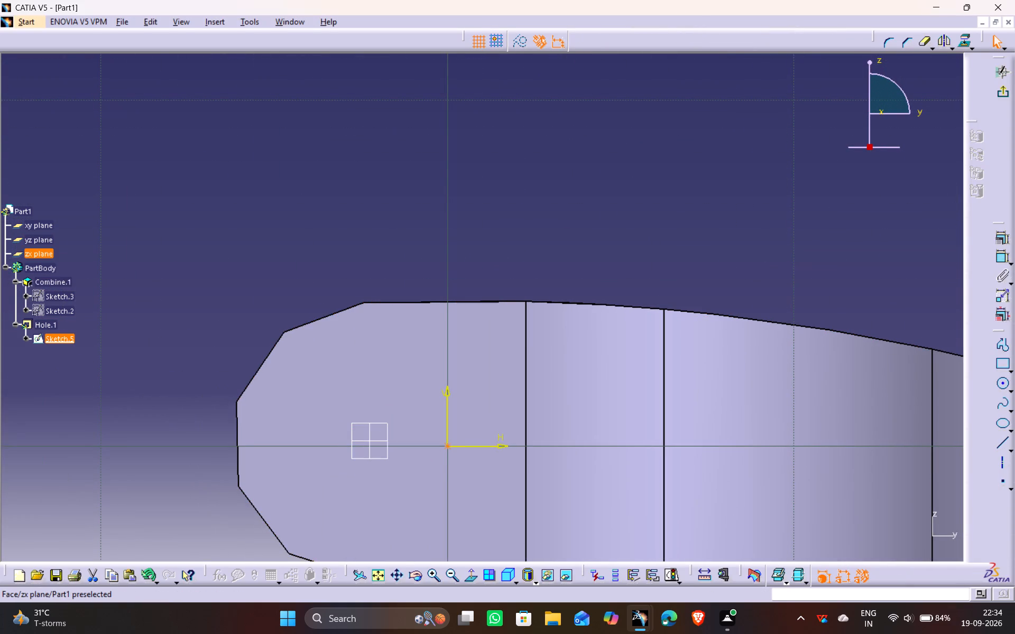
{"action": "left_click", "coordinate": [236, 415], "text": "ctrl"}
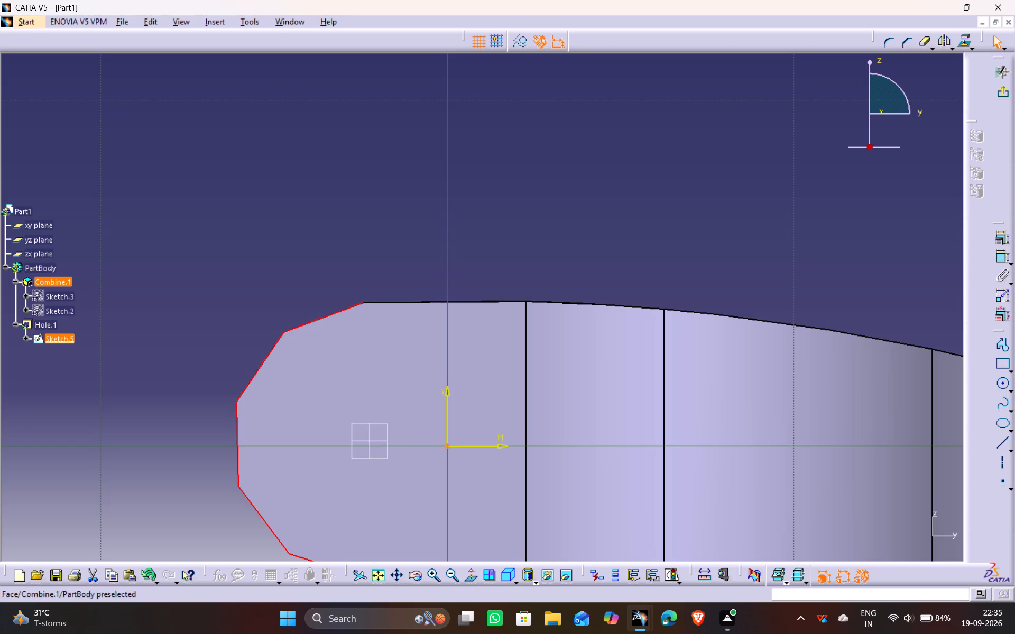
{"action": "left_click", "coordinate": [1001, 233]}
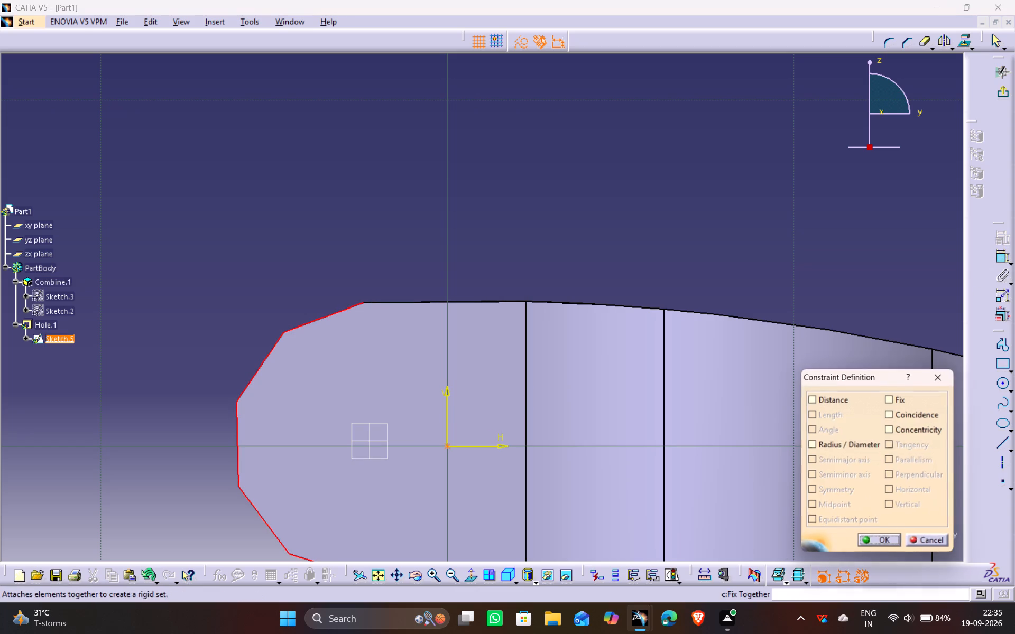
{"action": "middle_click_drag", "start_coordinate": [590, 350], "coordinate": [575, 272]}
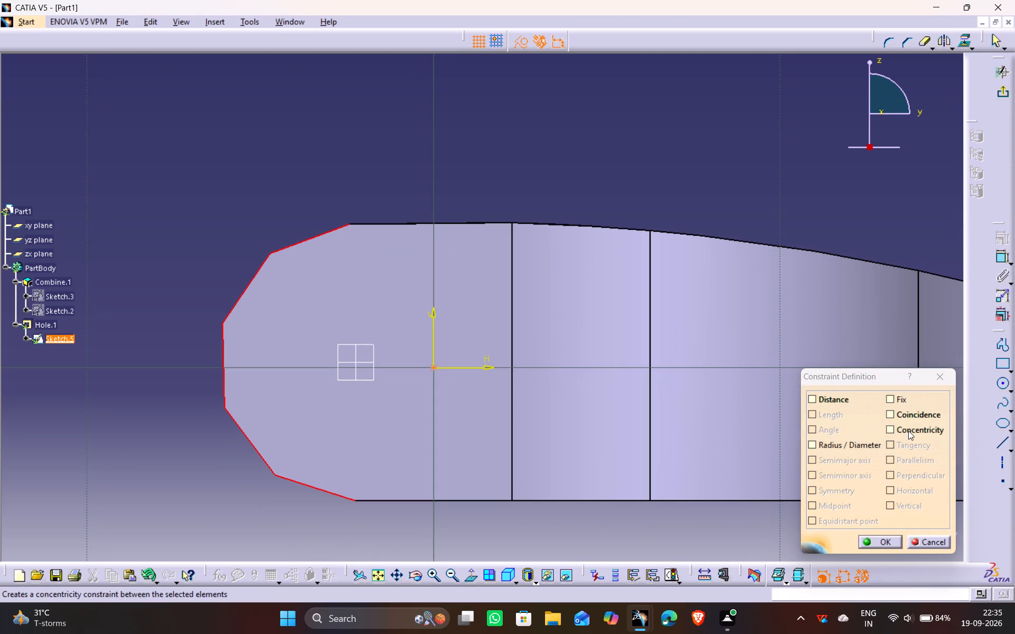
{"action": "left_click", "coordinate": [908, 431]}
{"action": "left_click", "coordinate": [883, 542]}
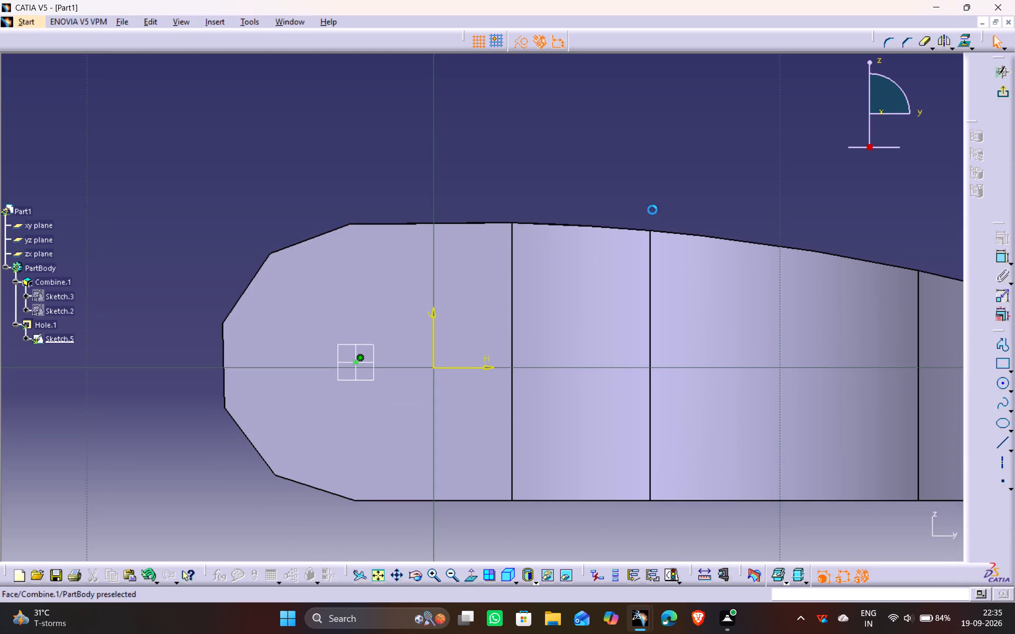
{"action": "left_click", "coordinate": [638, 189]}
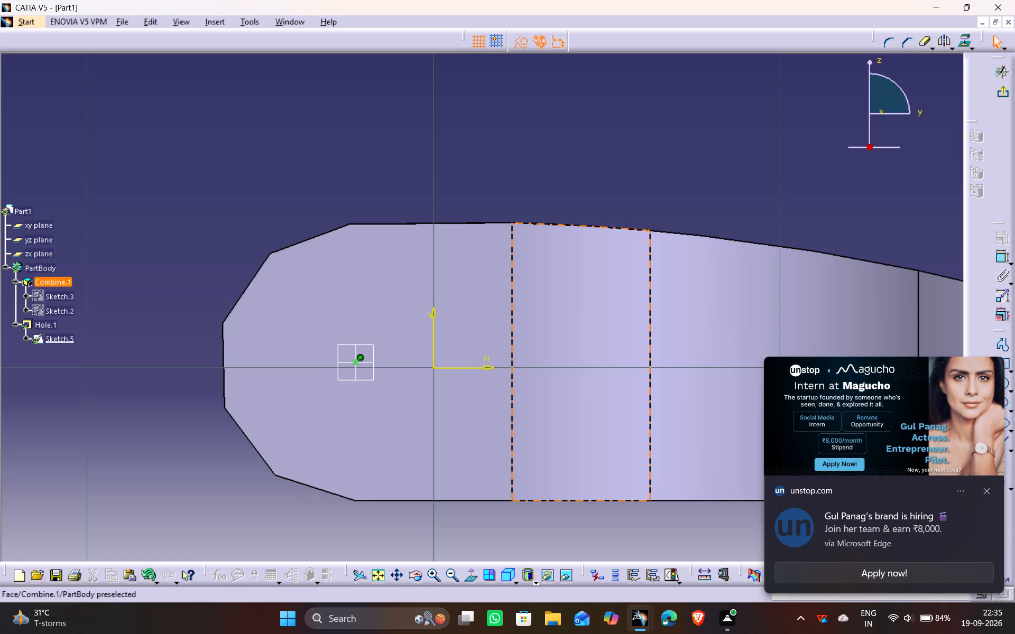
{"action": "left_click", "coordinate": [986, 488]}
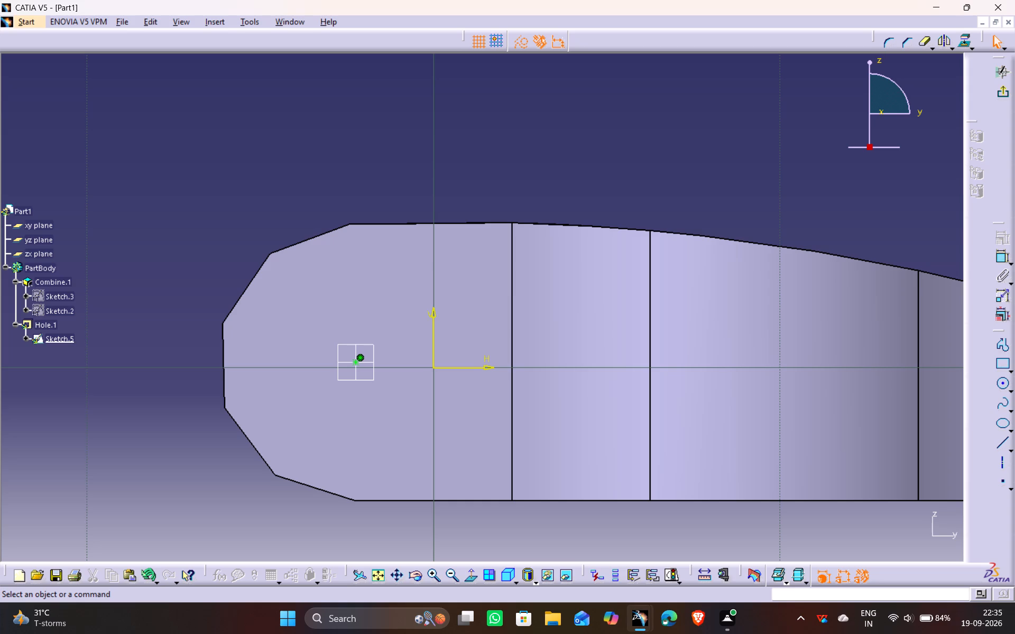
{"action": "left_click", "coordinate": [691, 129]}
{"action": "left_click", "coordinate": [1005, 95]}
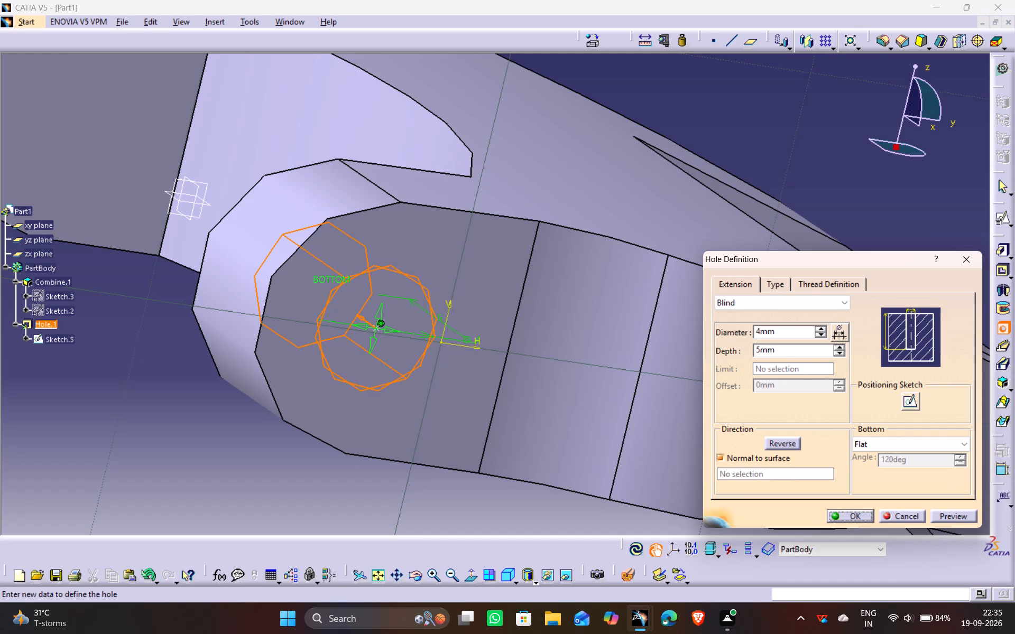
{"action": "middle_click_drag", "start_coordinate": [582, 156], "coordinate": [605, 231], "text": "ctrl"}
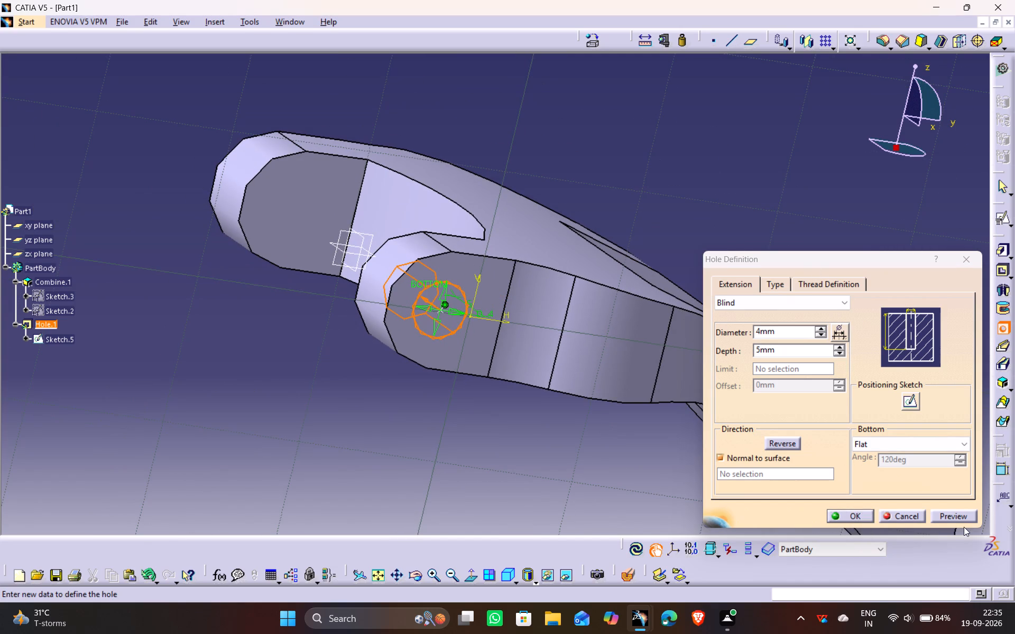
{"action": "left_click", "coordinate": [958, 515]}
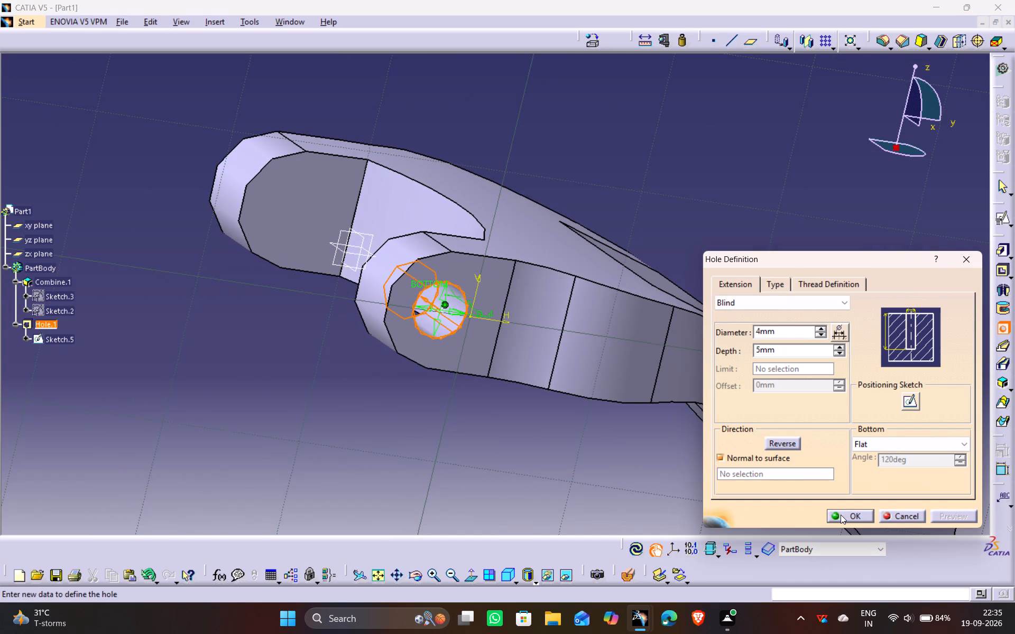
{"action": "left_click", "coordinate": [841, 515]}
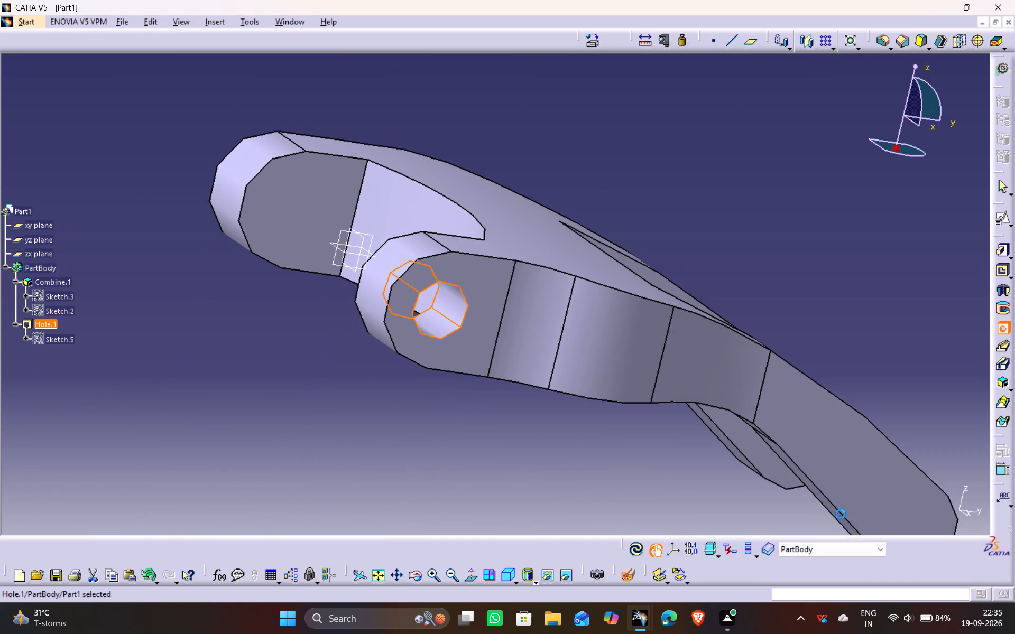
Start a second blind hole near the rounded tip of the long arm's outer side face, with a 3 mm diameter.
{"action": "middle_click_drag", "start_coordinate": [697, 496], "coordinate": [526, 398]}
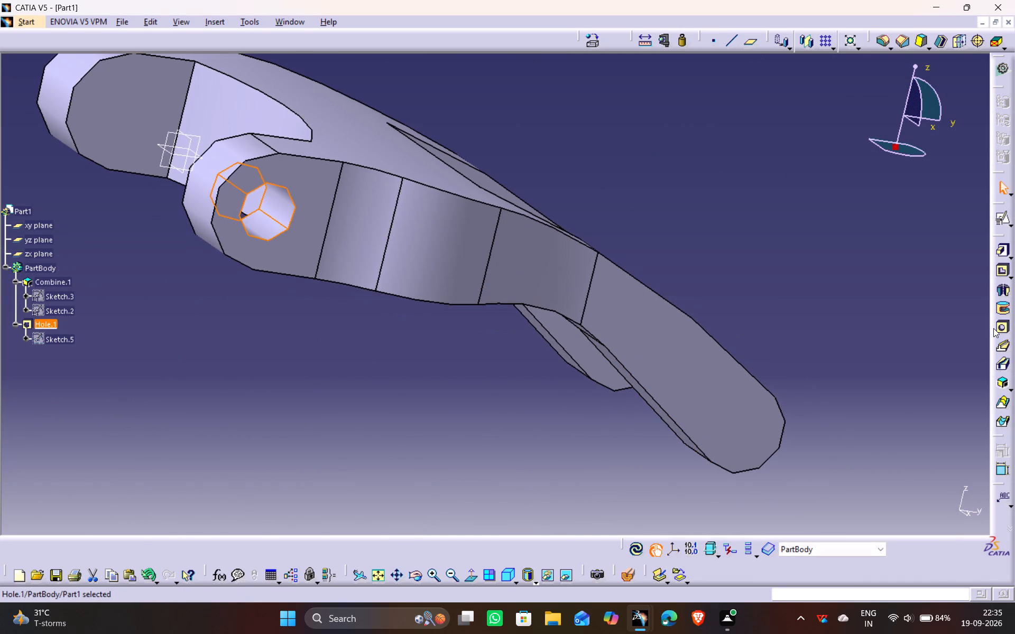
{"action": "left_click", "coordinate": [1003, 328]}
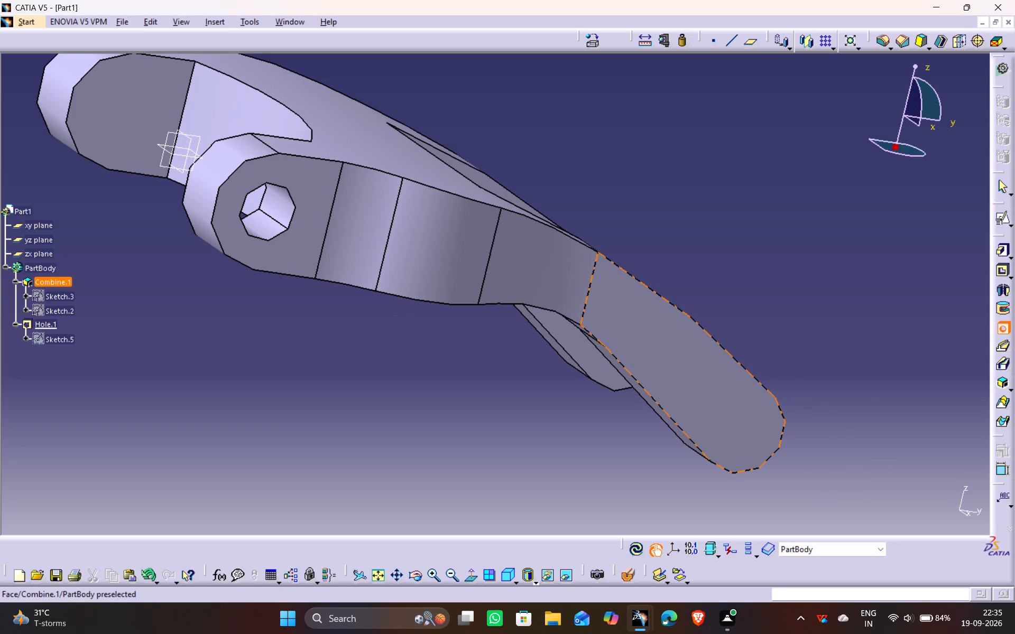
{"action": "left_click", "coordinate": [745, 425]}
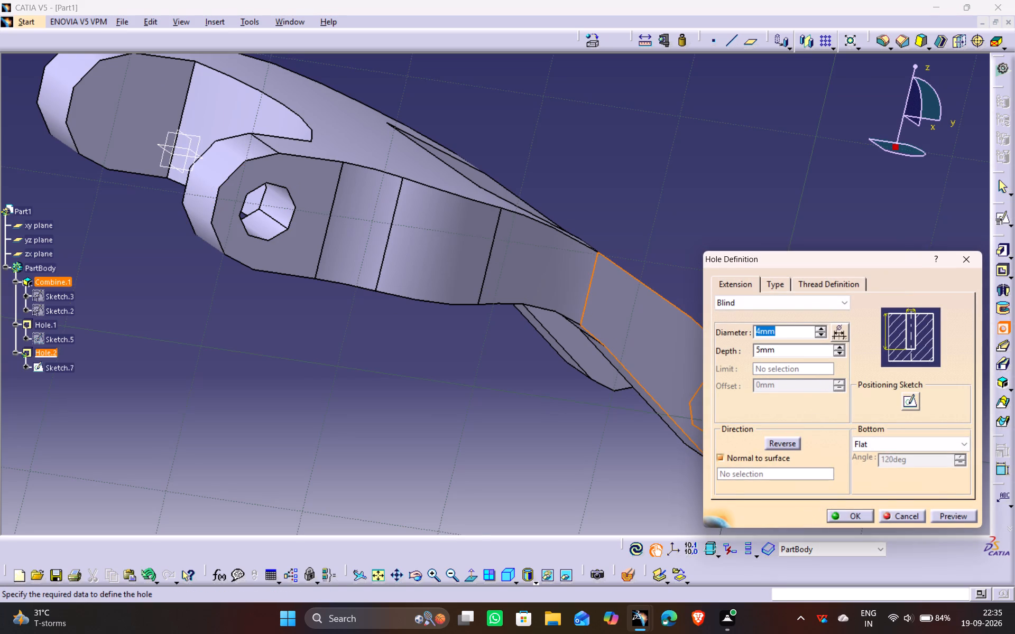
{"action": "middle_click_drag", "start_coordinate": [650, 359], "coordinate": [509, 335]}
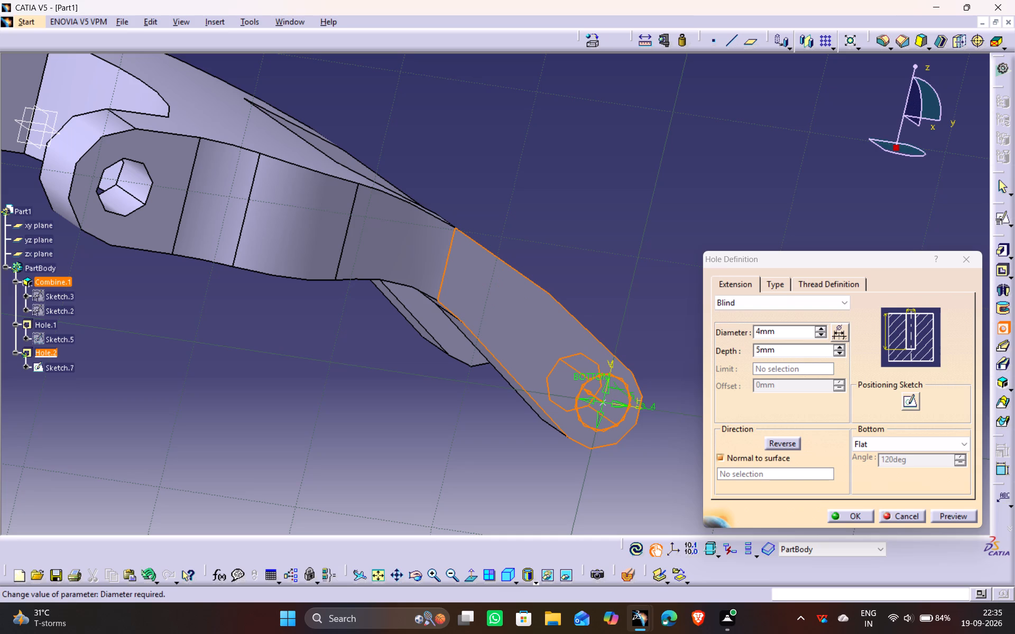
{"action": "left_click_drag", "start_coordinate": [761, 329], "coordinate": [676, 322]}
{"action": "key", "text": "3"}
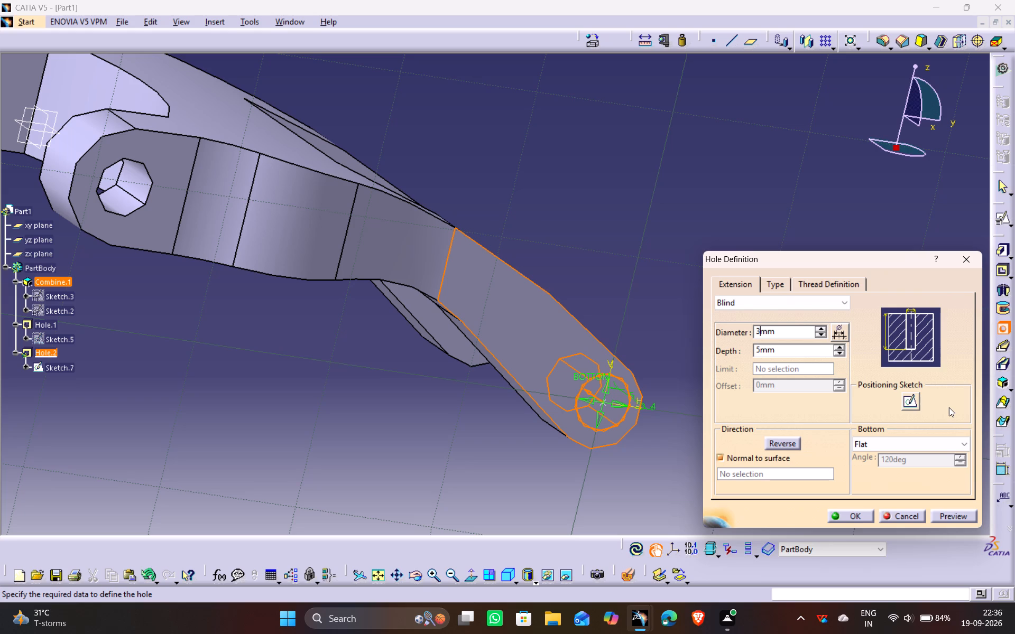
In the positioning sketch, make the hole's centre point concentric with the long arm's rounded end edge, and create the hole.
{"action": "left_click", "coordinate": [913, 401]}
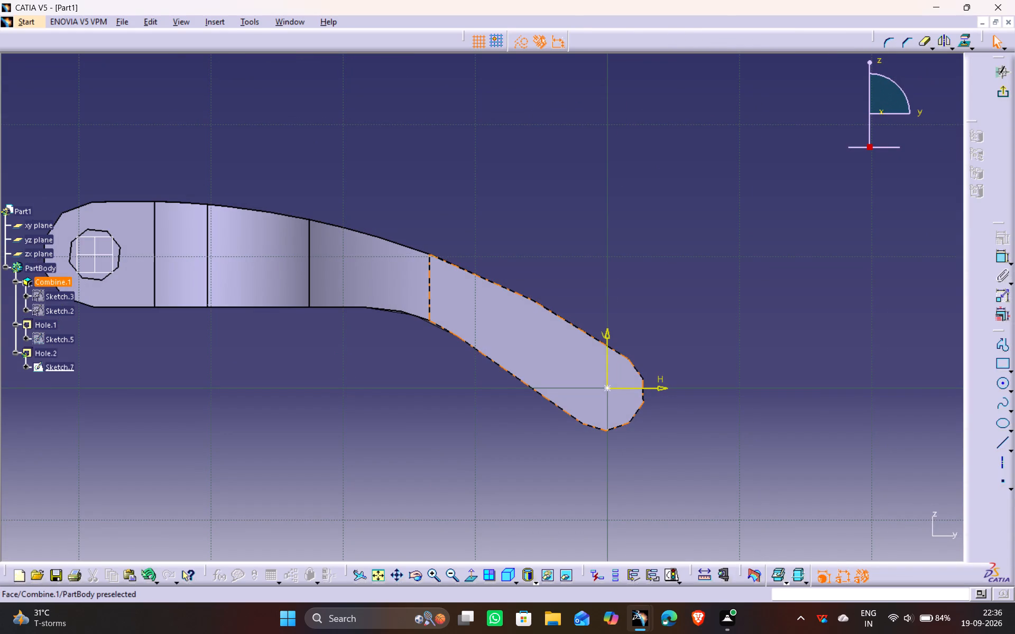
{"action": "left_click", "coordinate": [605, 388], "text": "ctrl"}
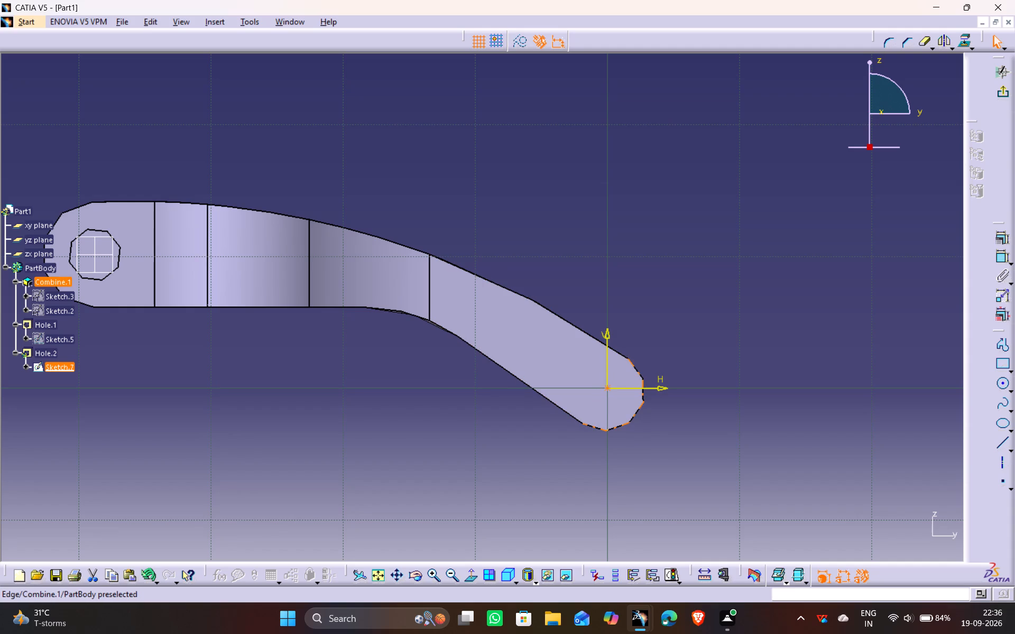
{"action": "left_click", "coordinate": [637, 411], "text": "ctrl"}
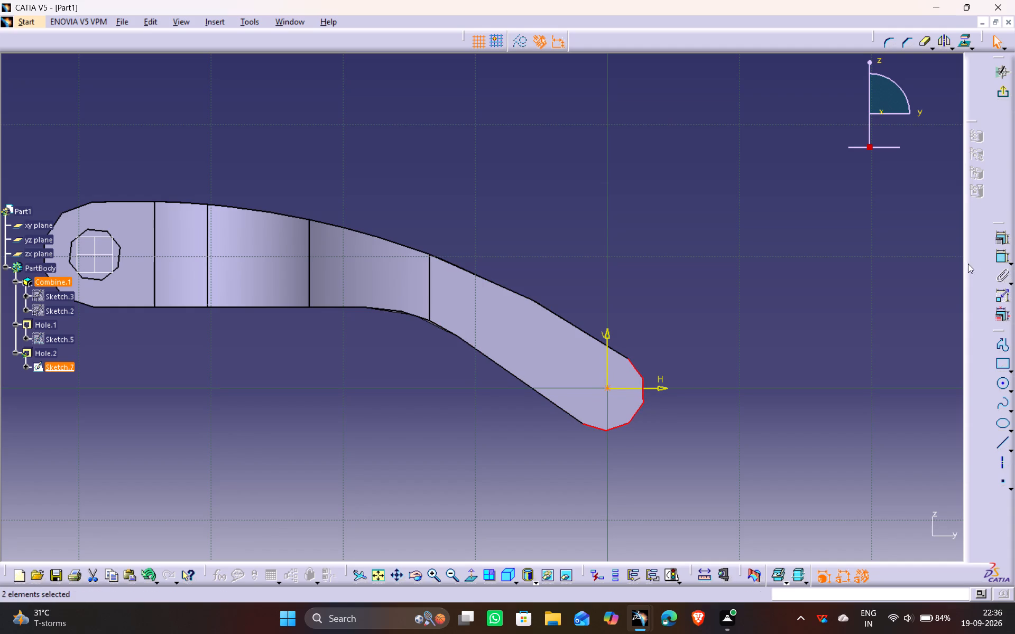
{"action": "left_click", "coordinate": [1004, 236]}
{"action": "left_click", "coordinate": [911, 430]}
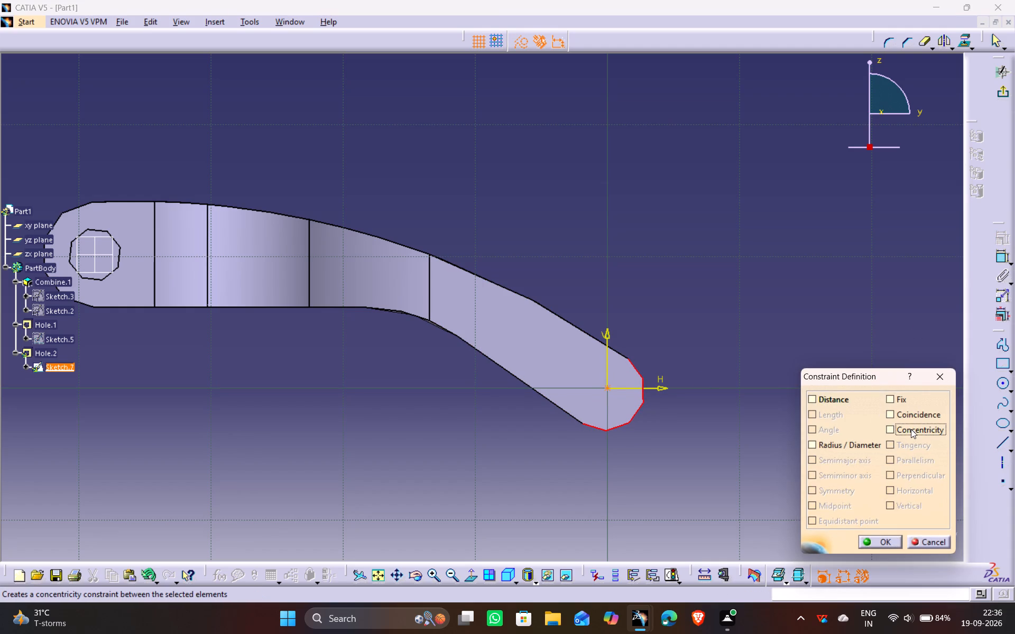
{"action": "left_click", "coordinate": [886, 538]}
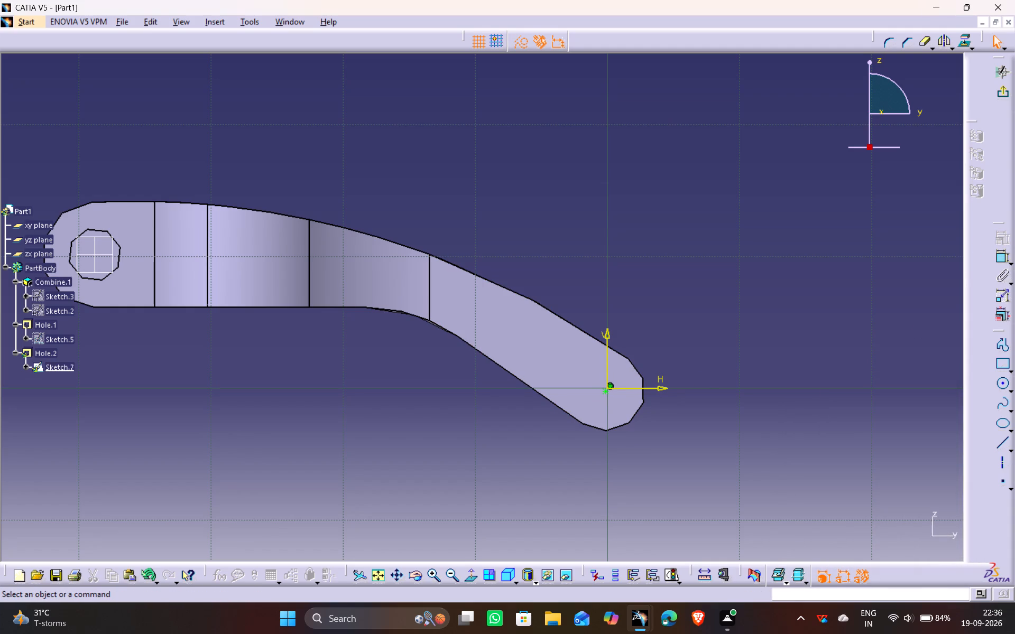
{"action": "left_click", "coordinate": [743, 315]}
{"action": "left_click", "coordinate": [1003, 94]}
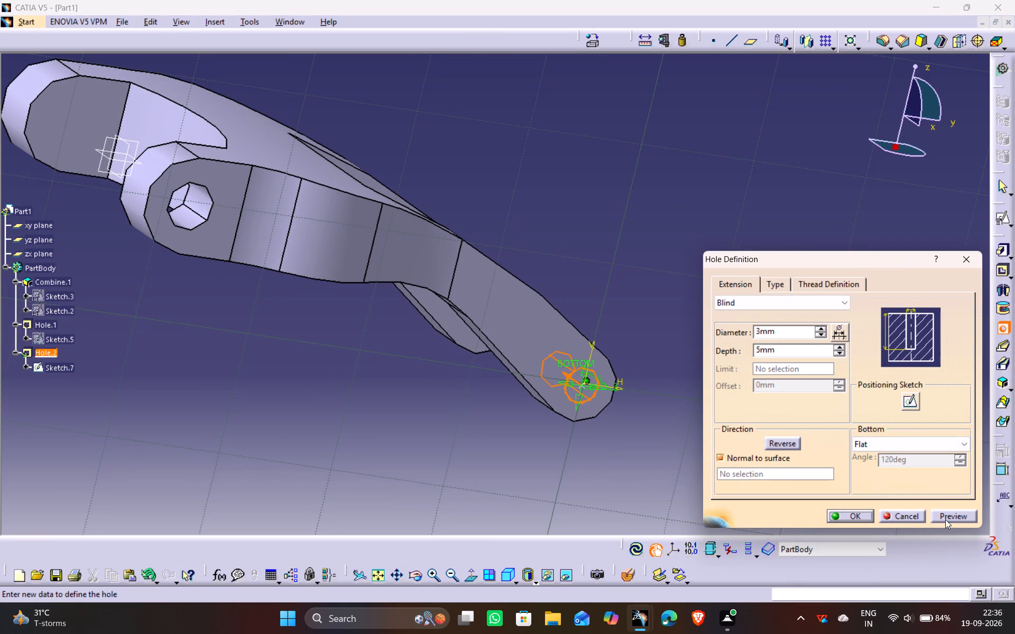
{"action": "left_click", "coordinate": [945, 519]}
{"action": "left_click", "coordinate": [839, 513]}
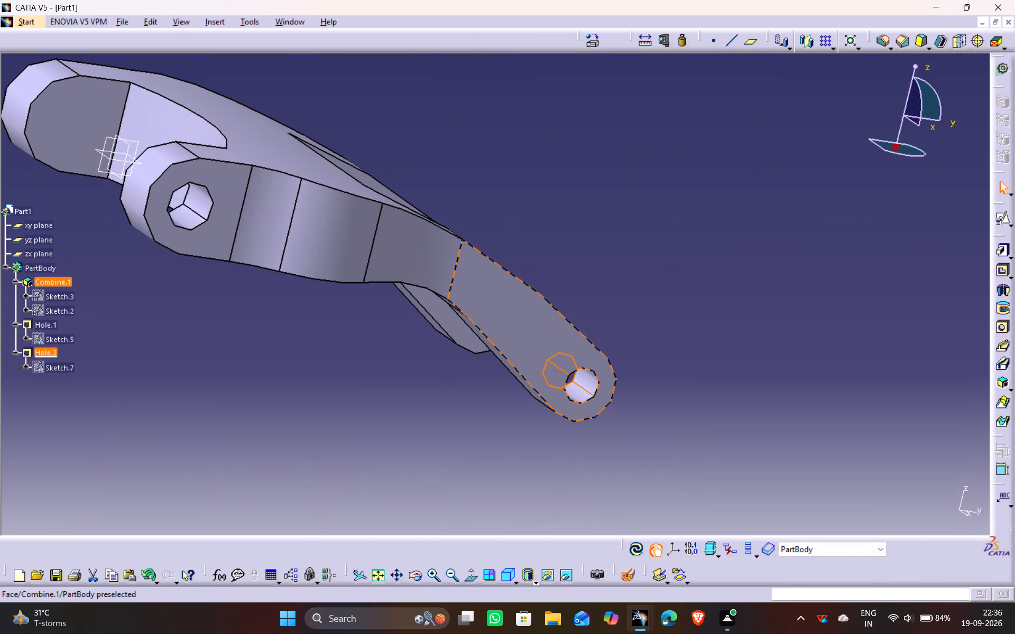
Mirror the short-arm and long-arm holes about the yz plane onto the opposite arms.
{"action": "scroll", "coordinate": [621, 456], "scroll_direction": "up", "scroll_amount": 1}
{"action": "middle_click_drag", "start_coordinate": [621, 456], "coordinate": [588, 435]}
{"action": "left_click_drag", "start_coordinate": [620, 455], "coordinate": [588, 435]}
{"action": "scroll", "coordinate": [599, 452], "scroll_direction": "down", "scroll_amount": 1}
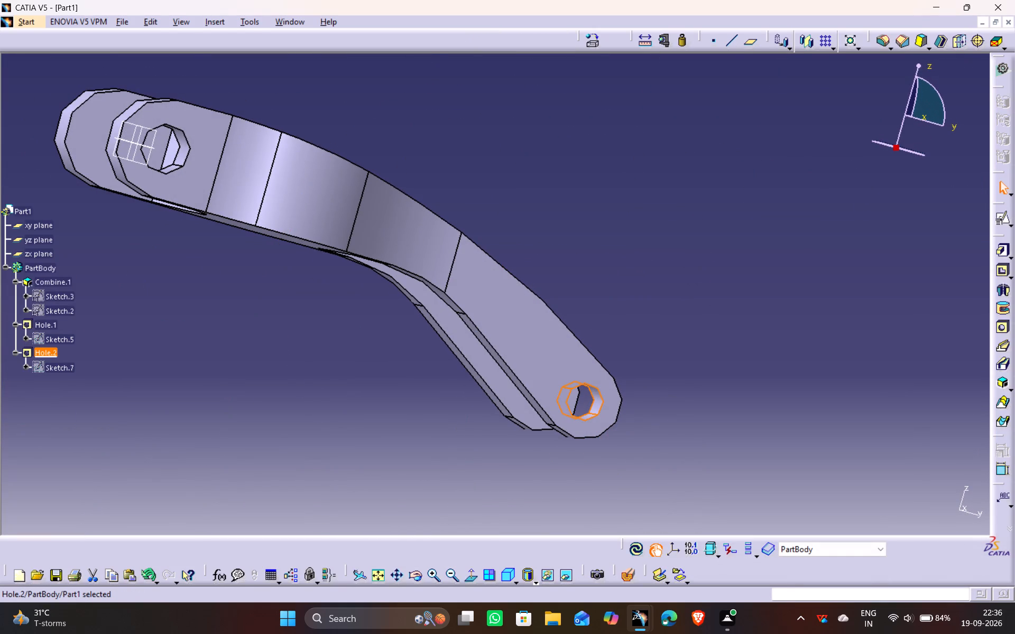
{"action": "middle_click_drag", "start_coordinate": [316, 81], "coordinate": [309, 236]}
{"action": "left_click_drag", "start_coordinate": [311, 81], "coordinate": [308, 235]}
{"action": "middle_click_drag", "start_coordinate": [357, 100], "coordinate": [400, 150]}
{"action": "left_click_drag", "start_coordinate": [357, 99], "coordinate": [400, 150]}
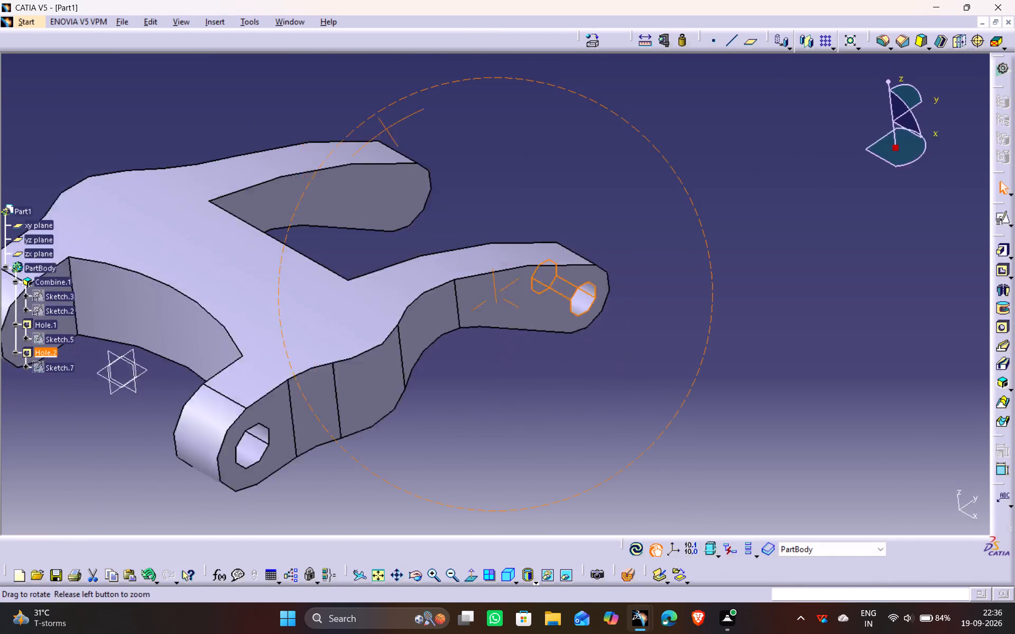
{"action": "left_click_drag", "start_coordinate": [400, 150], "coordinate": [470, 235]}
{"action": "middle_click_drag", "start_coordinate": [400, 150], "coordinate": [470, 235]}
{"action": "middle_click_drag", "start_coordinate": [452, 148], "coordinate": [537, 250]}
{"action": "scroll", "coordinate": [453, 148], "scroll_direction": "down", "scroll_amount": 1}
{"action": "middle_click_drag", "start_coordinate": [660, 120], "coordinate": [798, 289]}
{"action": "left_click_drag", "start_coordinate": [684, 150], "coordinate": [798, 289]}
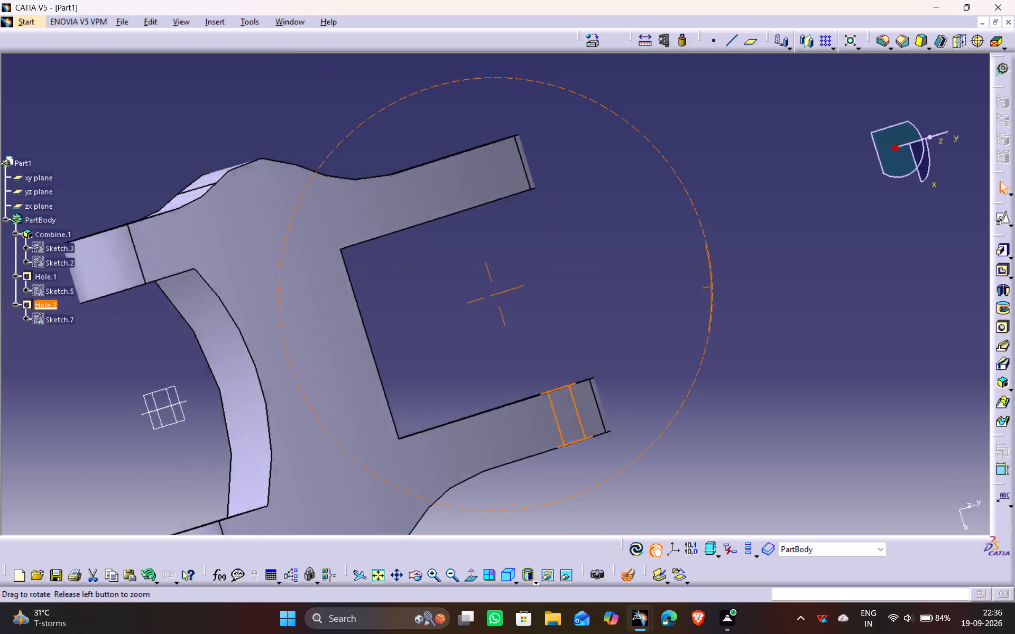
{"action": "left_click_drag", "start_coordinate": [798, 289], "coordinate": [872, 396]}
{"action": "middle_click_drag", "start_coordinate": [798, 289], "coordinate": [872, 399]}
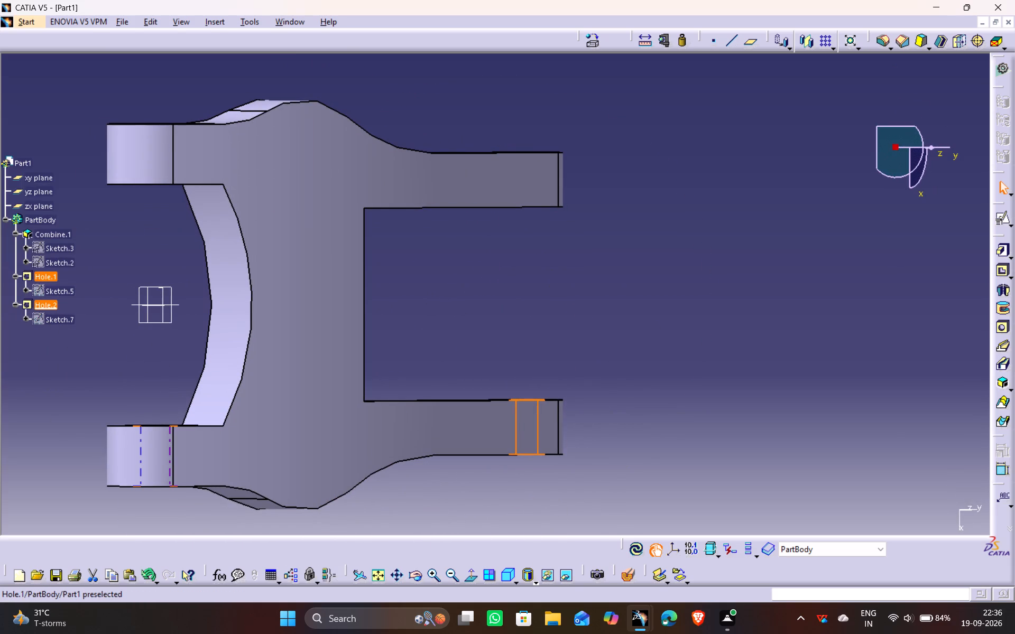
{"action": "left_click", "coordinate": [48, 275]}
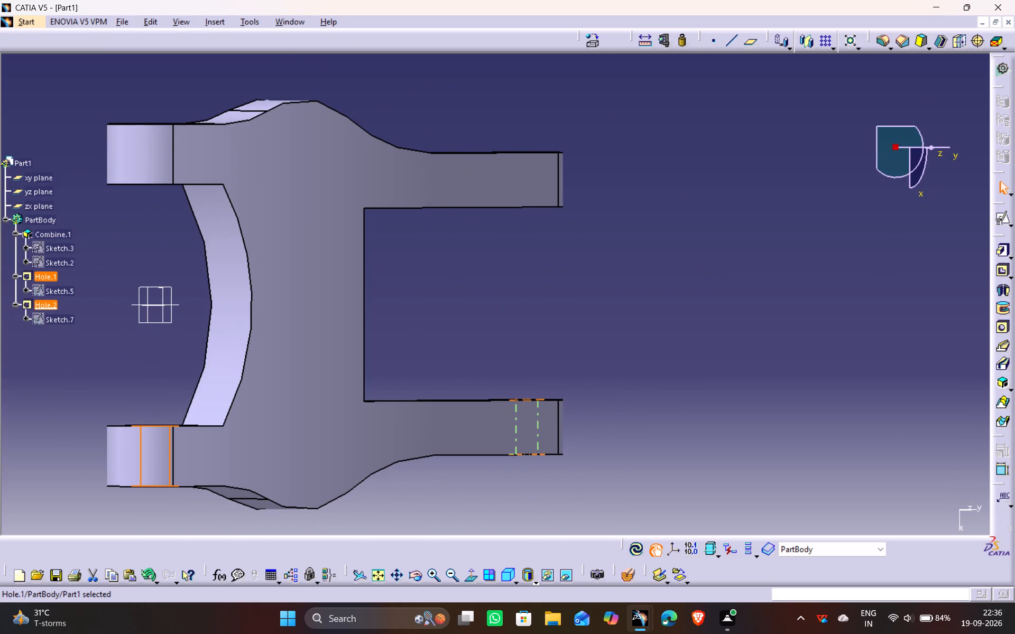
{"action": "left_click", "coordinate": [50, 302], "text": "ctrl"}
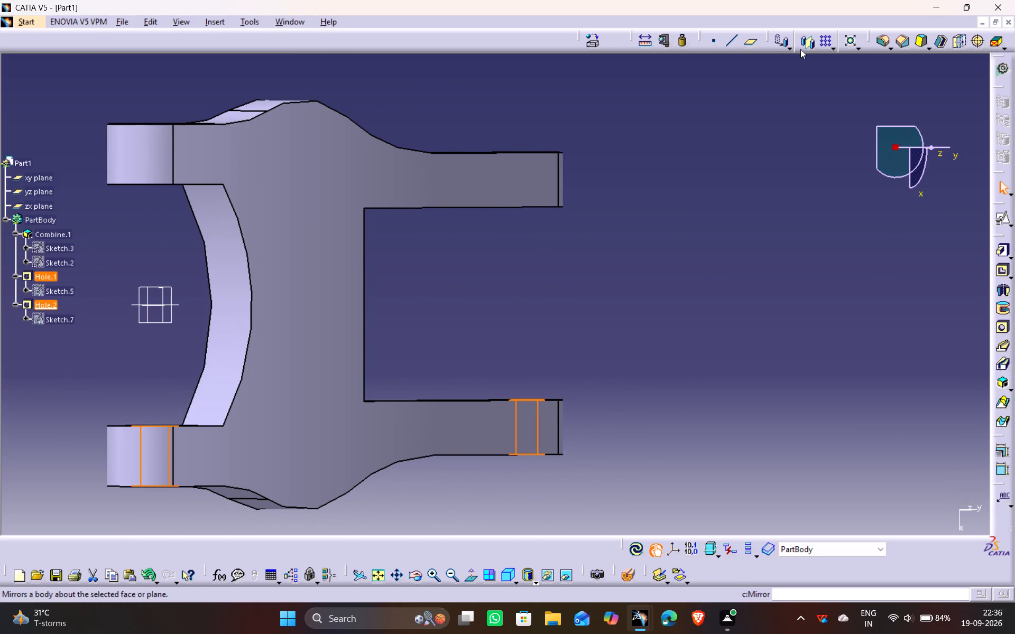
{"action": "left_click", "coordinate": [804, 44]}
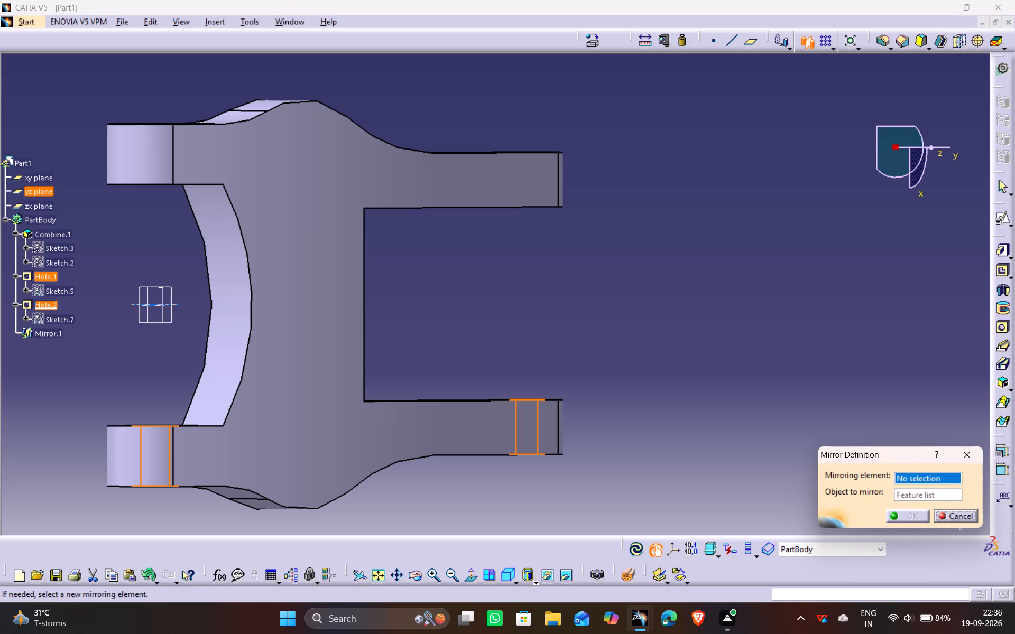
{"action": "left_click", "coordinate": [179, 304]}
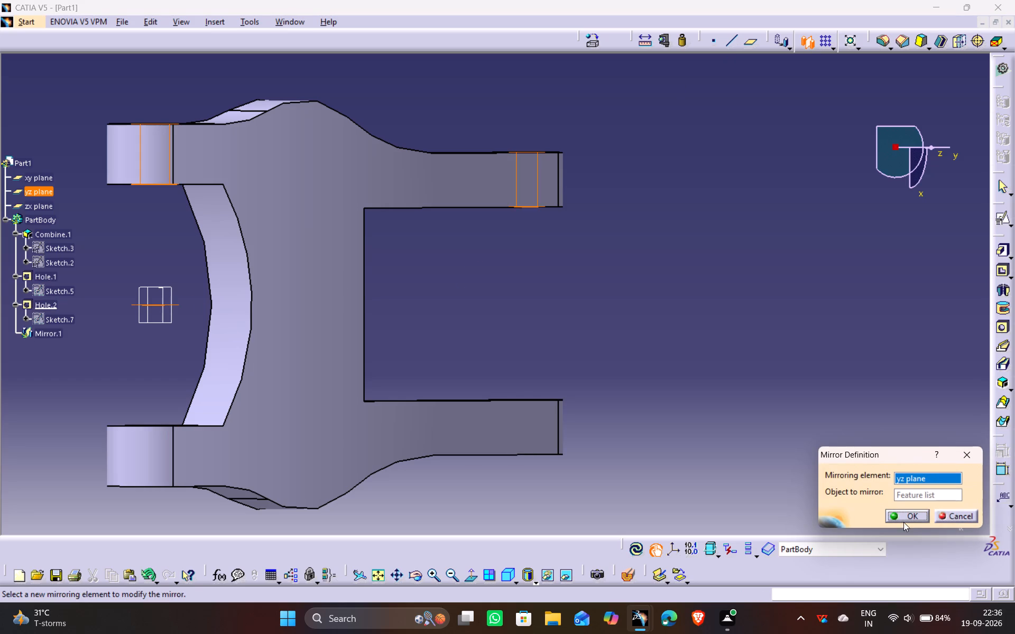
{"action": "left_click", "coordinate": [907, 519]}
Examine the original and mirrored holes in all four arms from several angles.
{"action": "scroll", "coordinate": [389, 491], "scroll_direction": "down", "scroll_amount": 1}
{"action": "middle_click_drag", "start_coordinate": [382, 490], "coordinate": [408, 319]}
{"action": "left_click_drag", "start_coordinate": [382, 489], "coordinate": [408, 319]}
{"action": "scroll", "coordinate": [408, 319], "scroll_direction": "up", "scroll_amount": 1}
{"action": "middle_click_drag", "start_coordinate": [629, 400], "coordinate": [709, 314]}
{"action": "left_click_drag", "start_coordinate": [632, 400], "coordinate": [709, 314]}
{"action": "middle_click_drag", "start_coordinate": [337, 285], "coordinate": [368, 368]}
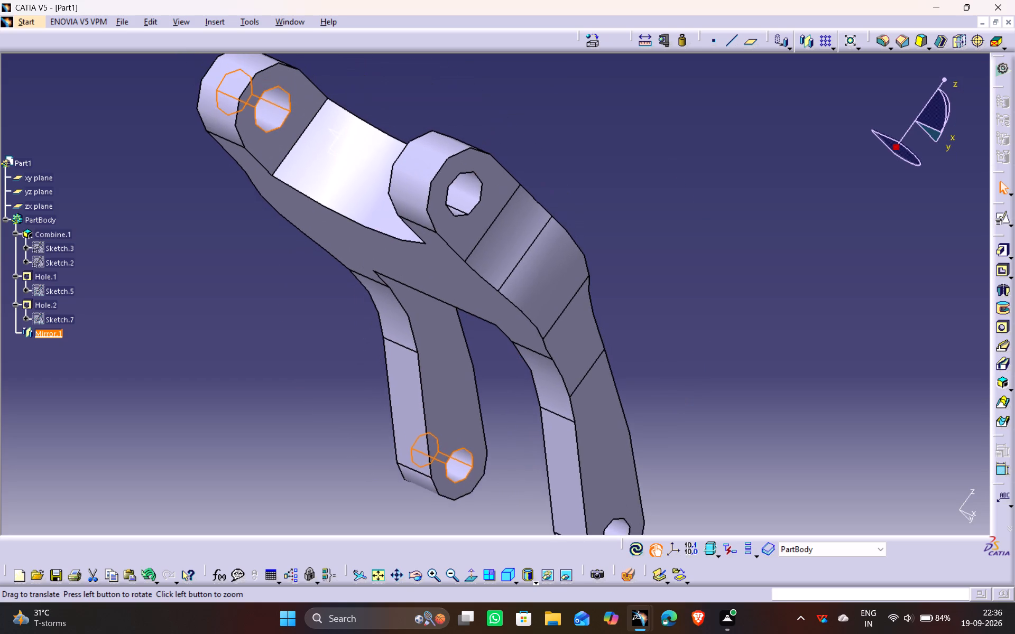
{"action": "middle_click_drag", "start_coordinate": [368, 368], "coordinate": [369, 370]}
{"action": "left_click", "coordinate": [369, 370]}
{"action": "middle_click_drag", "start_coordinate": [610, 132], "coordinate": [599, 139]}
{"action": "left_click_drag", "start_coordinate": [610, 131], "coordinate": [599, 139]}
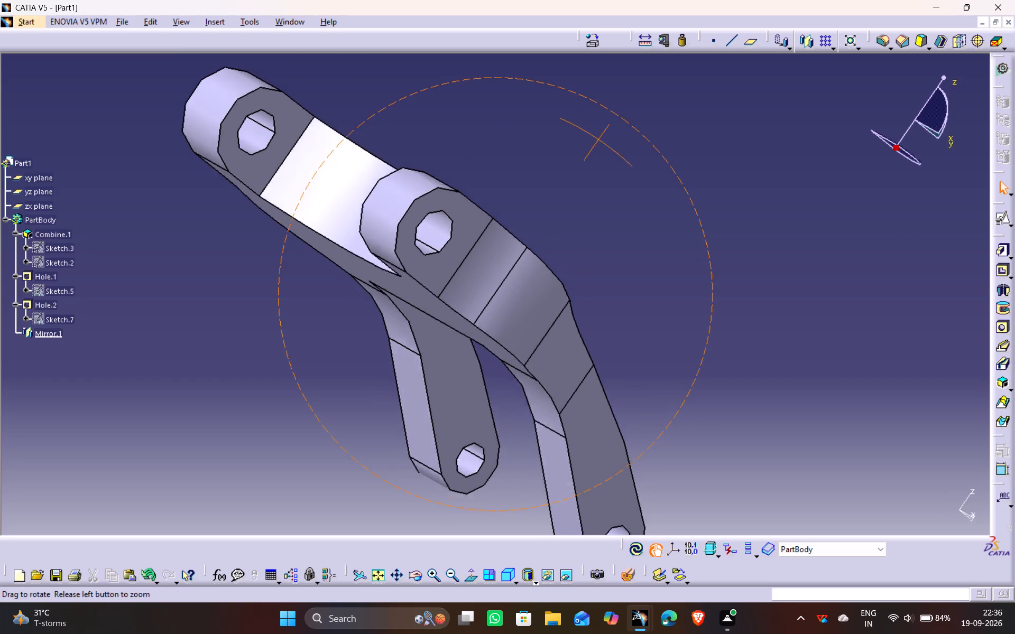
{"action": "left_click_drag", "start_coordinate": [599, 139], "coordinate": [568, 162]}
{"action": "middle_click_drag", "start_coordinate": [599, 139], "coordinate": [568, 162]}
{"action": "scroll", "coordinate": [728, 461], "scroll_direction": "up", "scroll_amount": 1}
{"action": "scroll", "coordinate": [728, 461], "scroll_direction": "down", "scroll_amount": 1}
{"action": "middle_click_drag", "start_coordinate": [728, 461], "coordinate": [753, 409]}
{"action": "left_click_drag", "start_coordinate": [728, 461], "coordinate": [753, 409]}
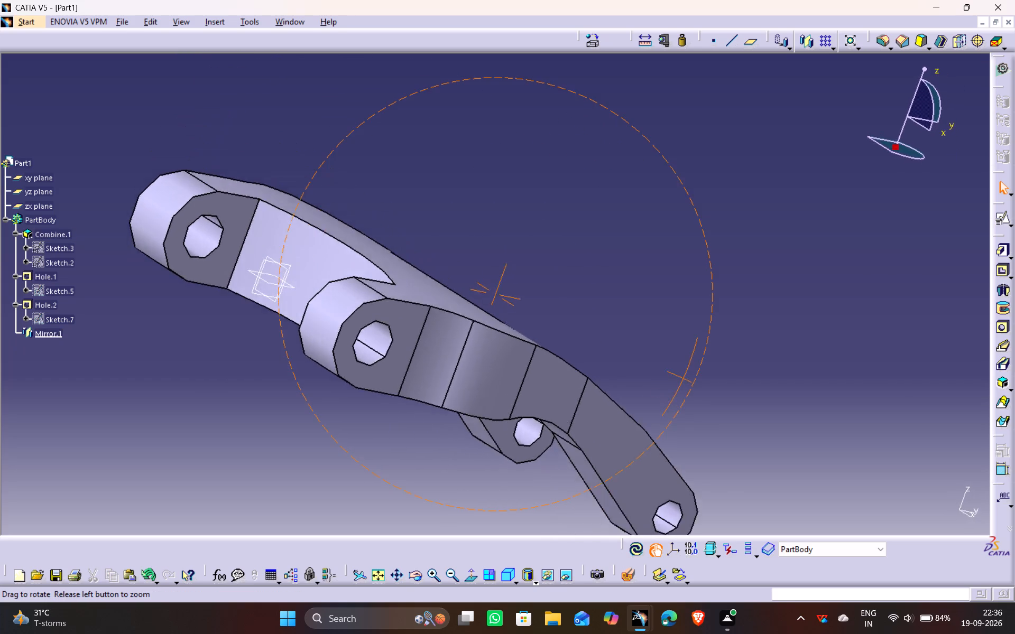
{"action": "left_click_drag", "start_coordinate": [753, 409], "coordinate": [779, 326]}
{"action": "middle_click_drag", "start_coordinate": [753, 409], "coordinate": [779, 326]}
{"action": "scroll", "coordinate": [455, 470], "scroll_direction": "down", "scroll_amount": 1}
{"action": "middle_click_drag", "start_coordinate": [455, 470], "coordinate": [463, 469]}
{"action": "left_click_drag", "start_coordinate": [459, 470], "coordinate": [463, 469]}
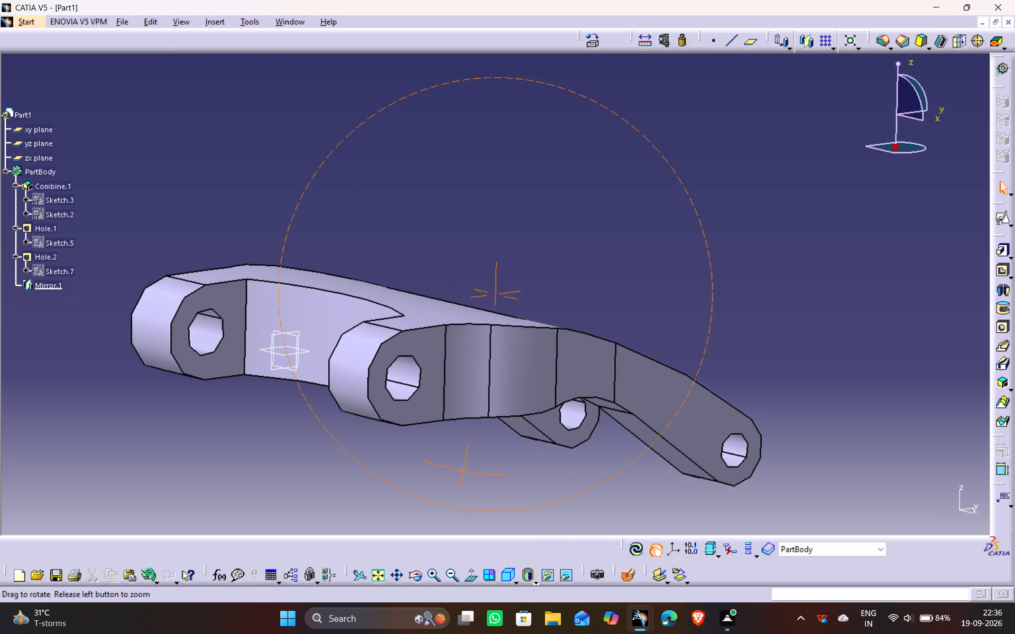
{"action": "left_click_drag", "start_coordinate": [463, 469], "coordinate": [468, 450]}
{"action": "middle_click_drag", "start_coordinate": [463, 469], "coordinate": [468, 450]}
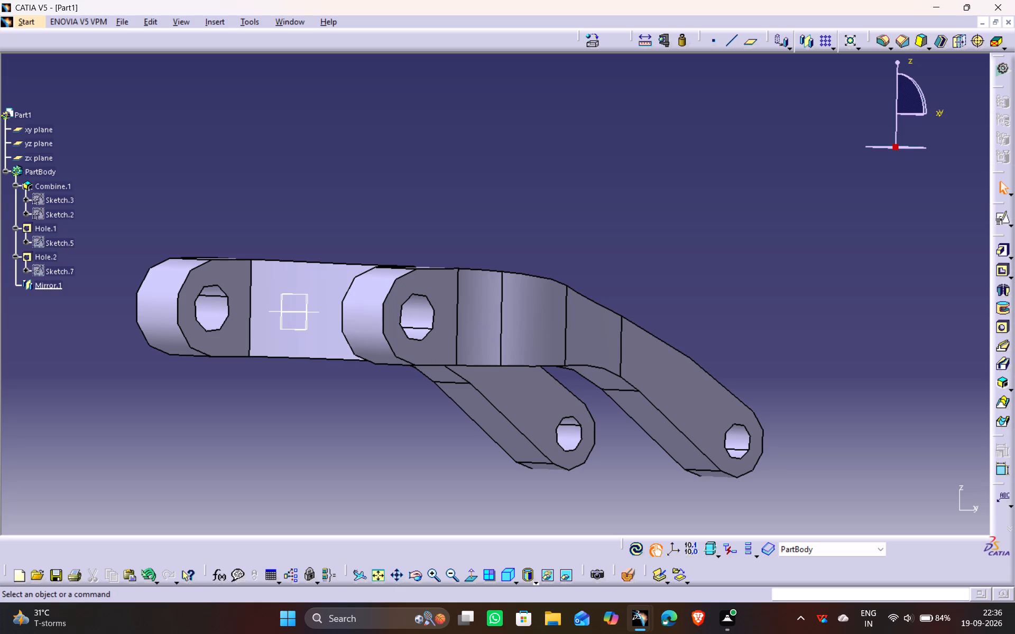
{"action": "left_click", "coordinate": [602, 186]}
{"action": "middle_click_drag", "start_coordinate": [345, 176], "coordinate": [368, 181]}
{"action": "left_click_drag", "start_coordinate": [345, 176], "coordinate": [368, 181]}
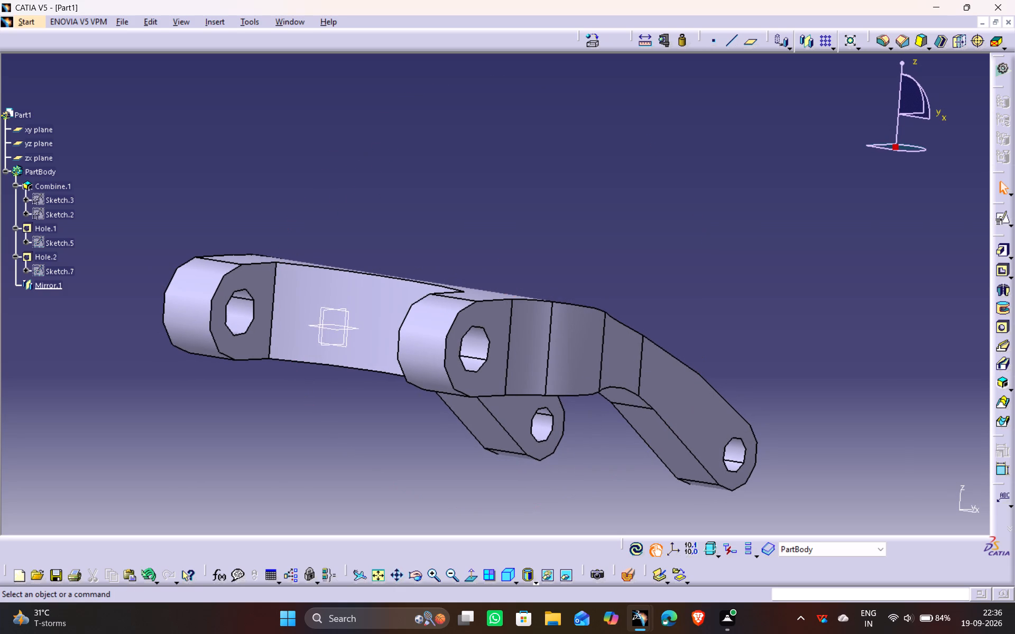
{"action": "middle_click_drag", "start_coordinate": [627, 144], "coordinate": [509, 176]}
{"action": "left_click_drag", "start_coordinate": [627, 144], "coordinate": [512, 175]}
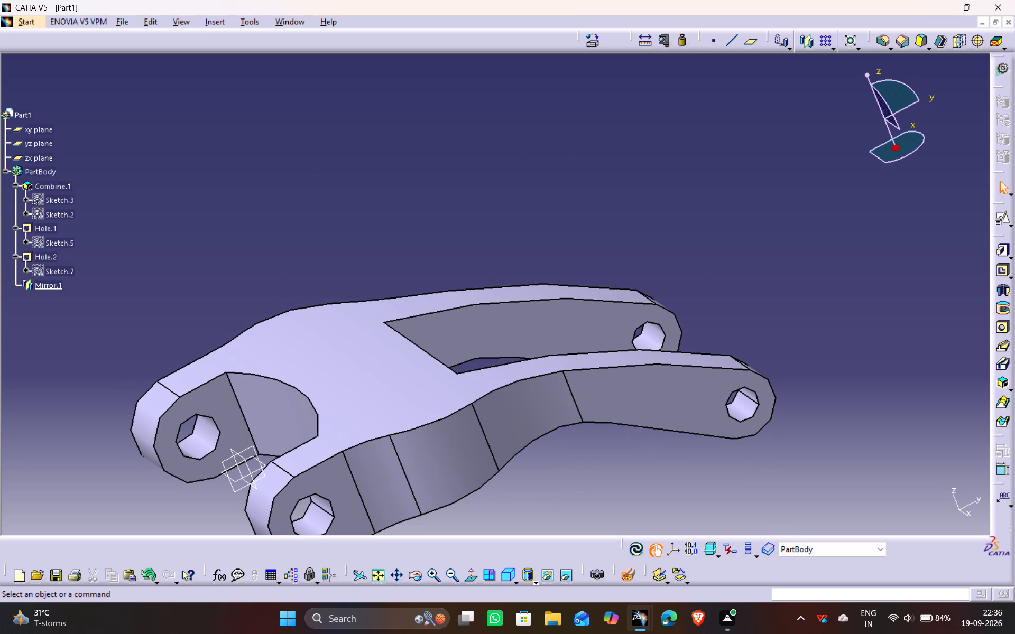
{"action": "middle_click_drag", "start_coordinate": [749, 200], "coordinate": [772, 305]}
{"action": "scroll", "coordinate": [747, 200], "scroll_direction": "down", "scroll_amount": 1}
{"action": "left_click_drag", "start_coordinate": [742, 201], "coordinate": [772, 305]}
{"action": "middle_click_drag", "start_coordinate": [658, 223], "coordinate": [625, 228]}
{"action": "left_click_drag", "start_coordinate": [658, 223], "coordinate": [625, 228]}
{"action": "left_click", "coordinate": [677, 205]}
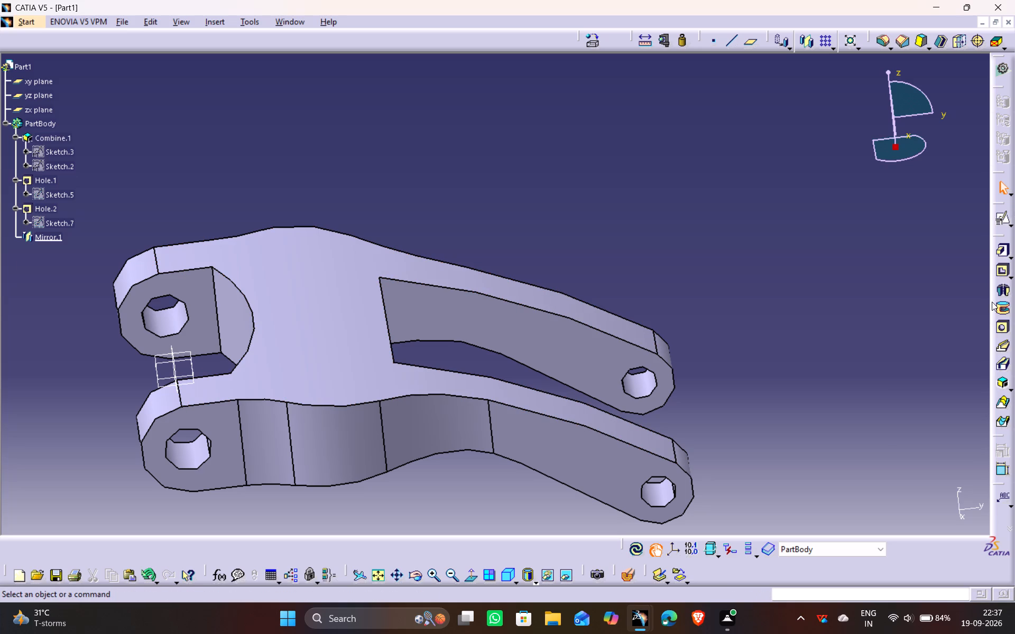
Start a blind hole on the upper curved face of the lever's central body, with an 8 mm diameter.
{"action": "left_click", "coordinate": [1000, 327]}
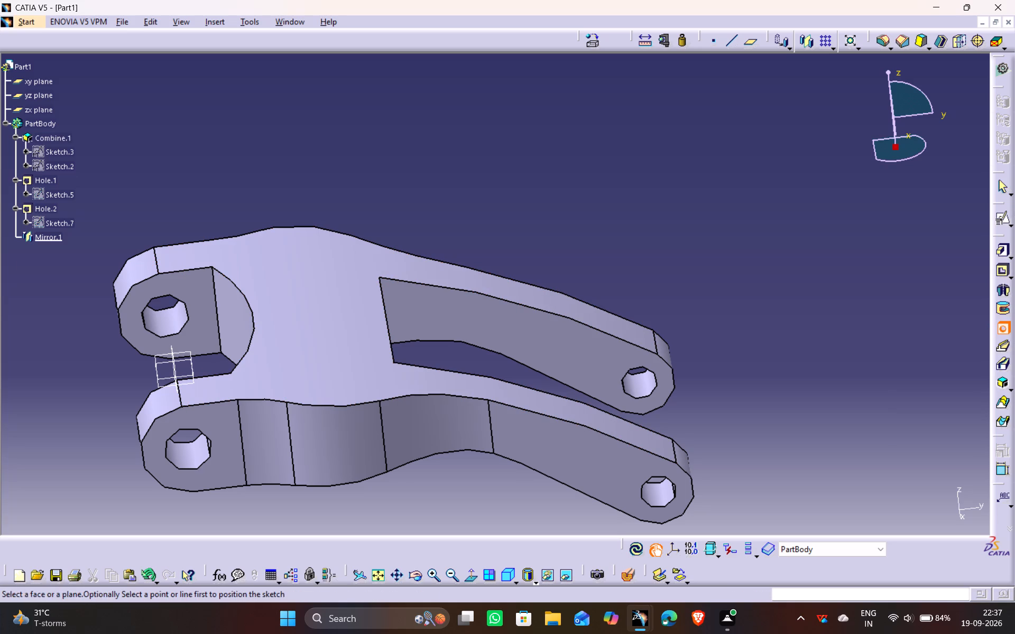
{"action": "left_click", "coordinate": [321, 351]}
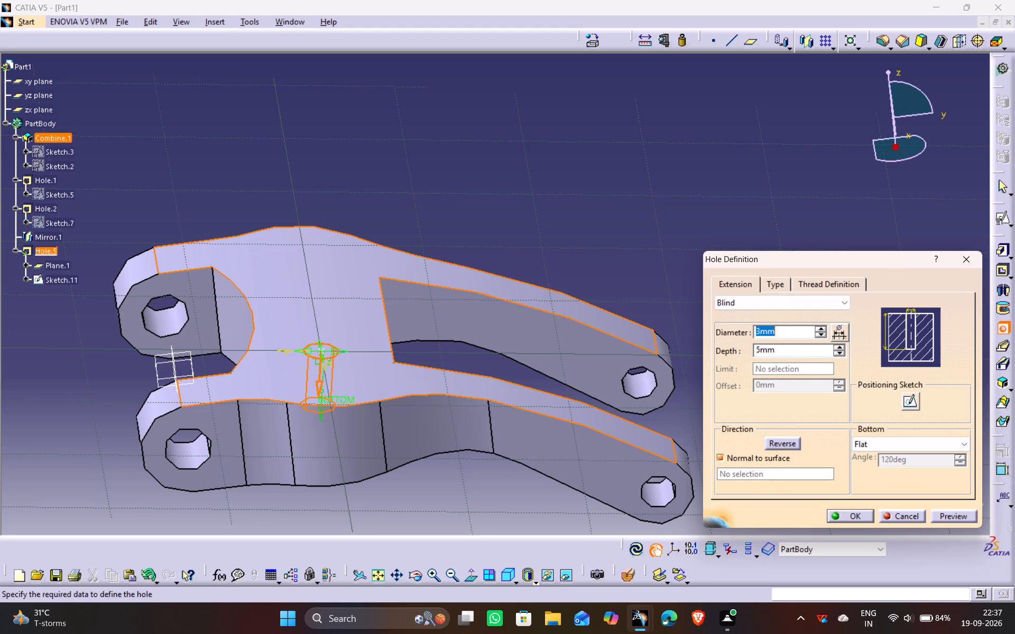
{"action": "left_click_drag", "start_coordinate": [759, 330], "coordinate": [651, 329]}
{"action": "left_click_drag", "start_coordinate": [651, 329], "coordinate": [606, 329]}
{"action": "key", "text": "8"}
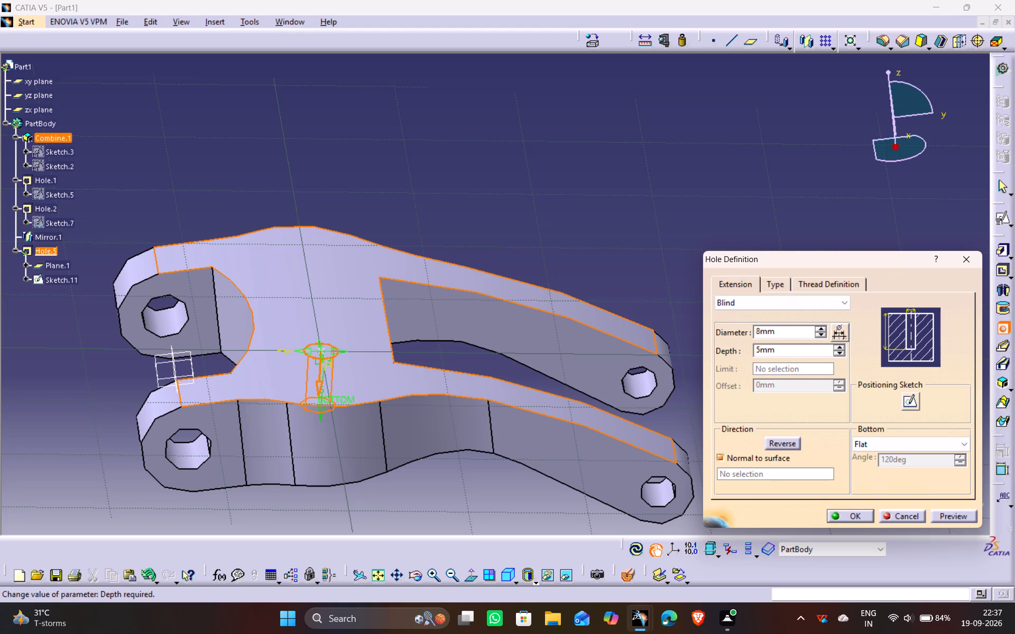
Set the central-body hole's depth to 15 mm and check its extent through the body.
{"action": "left_click_drag", "start_coordinate": [761, 349], "coordinate": [679, 346]}
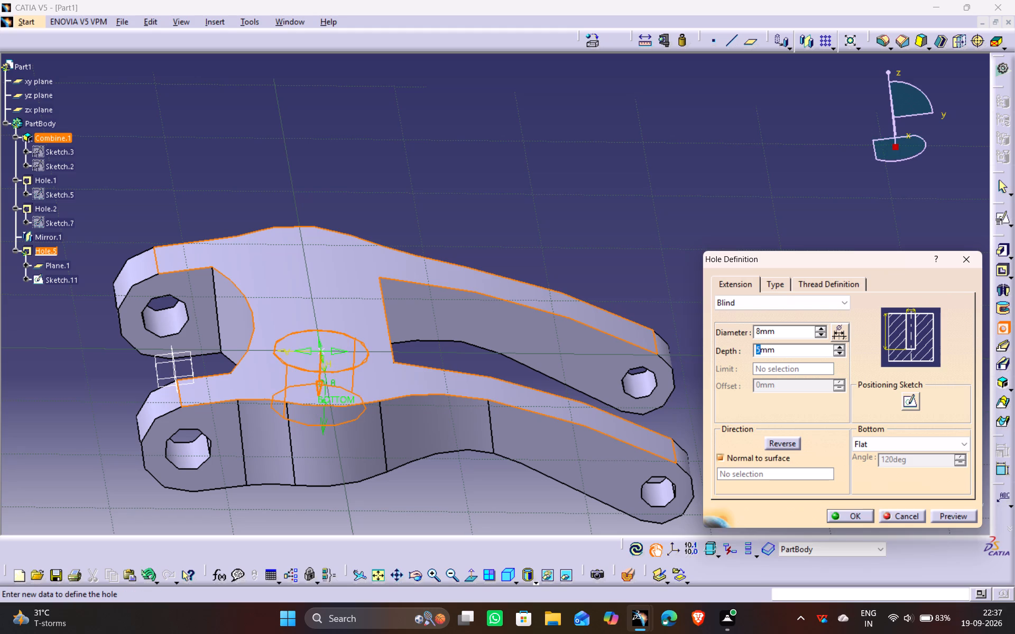
{"action": "middle_click_drag", "start_coordinate": [293, 511], "coordinate": [298, 382]}
{"action": "left_click_drag", "start_coordinate": [289, 511], "coordinate": [298, 382]}
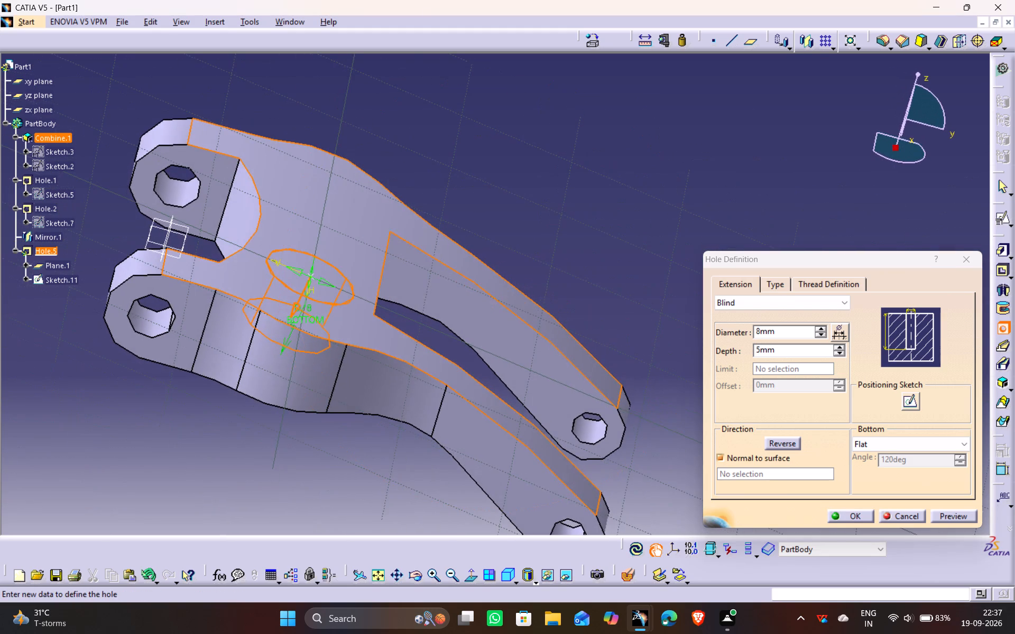
{"action": "middle_click_drag", "start_coordinate": [257, 464], "coordinate": [322, 357]}
{"action": "scroll", "coordinate": [257, 464], "scroll_direction": "down", "scroll_amount": 1}
{"action": "left_click_drag", "start_coordinate": [256, 464], "coordinate": [322, 357]}
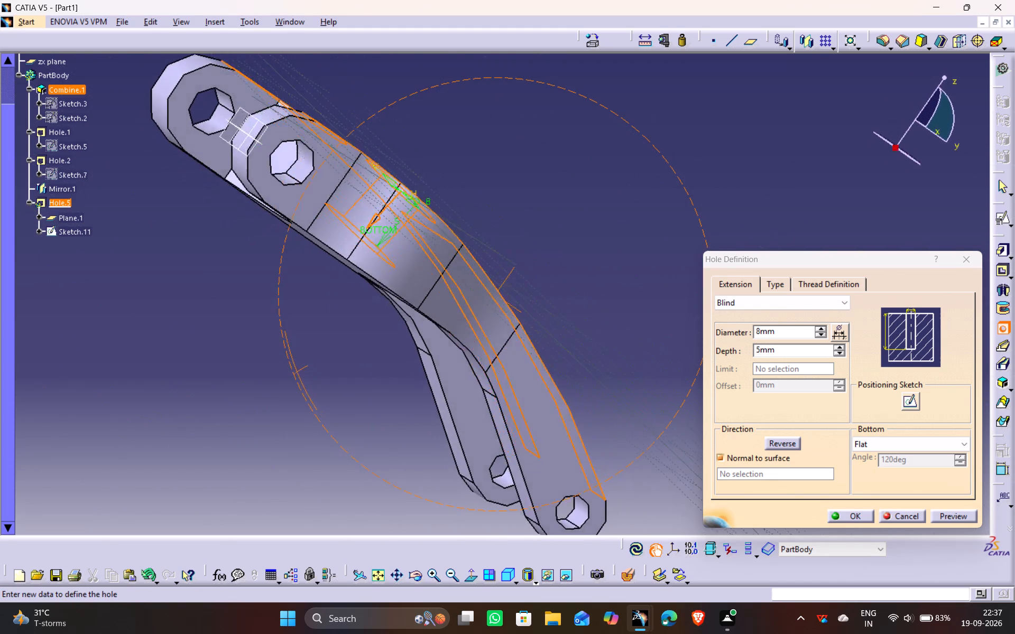
{"action": "left_click_drag", "start_coordinate": [322, 357], "coordinate": [296, 334]}
{"action": "middle_click_drag", "start_coordinate": [322, 357], "coordinate": [296, 334]}
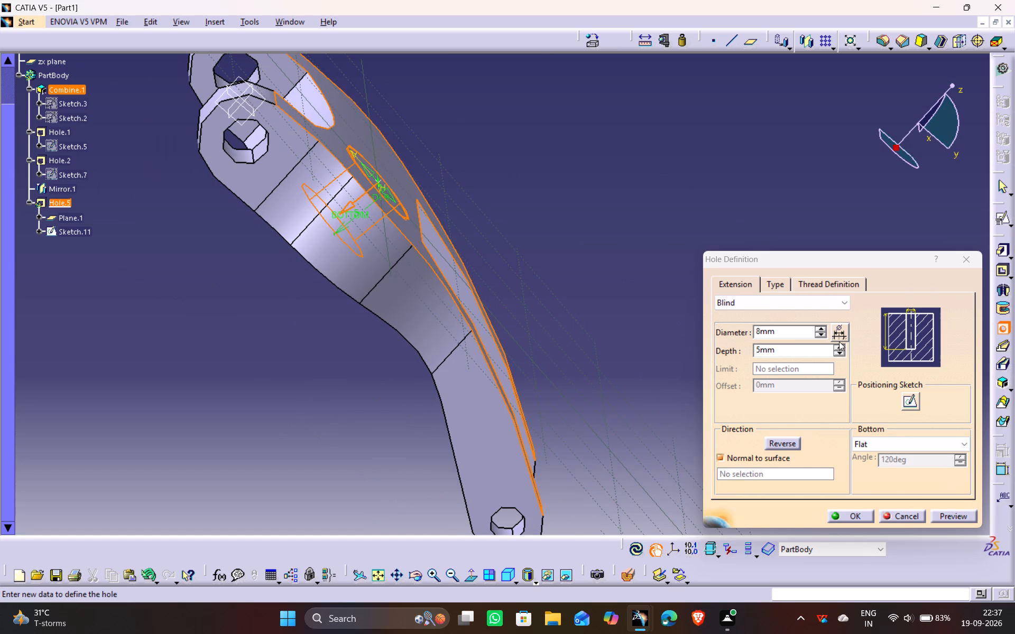
{"action": "left_click", "coordinate": [838, 347]}
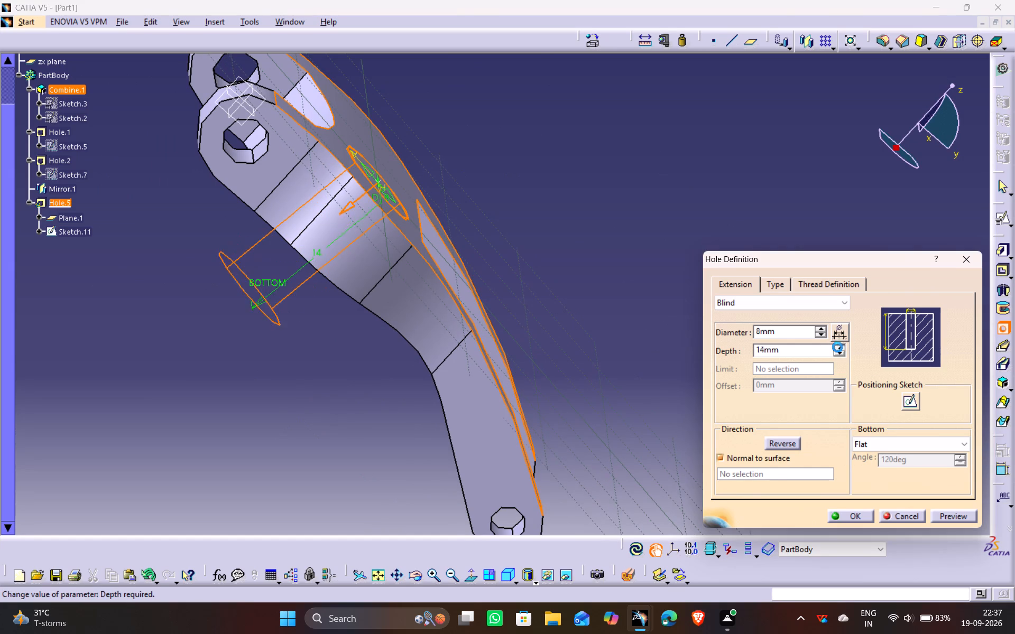
{"action": "middle_click_drag", "start_coordinate": [303, 398], "coordinate": [392, 433]}
{"action": "left_click_drag", "start_coordinate": [302, 398], "coordinate": [392, 433]}
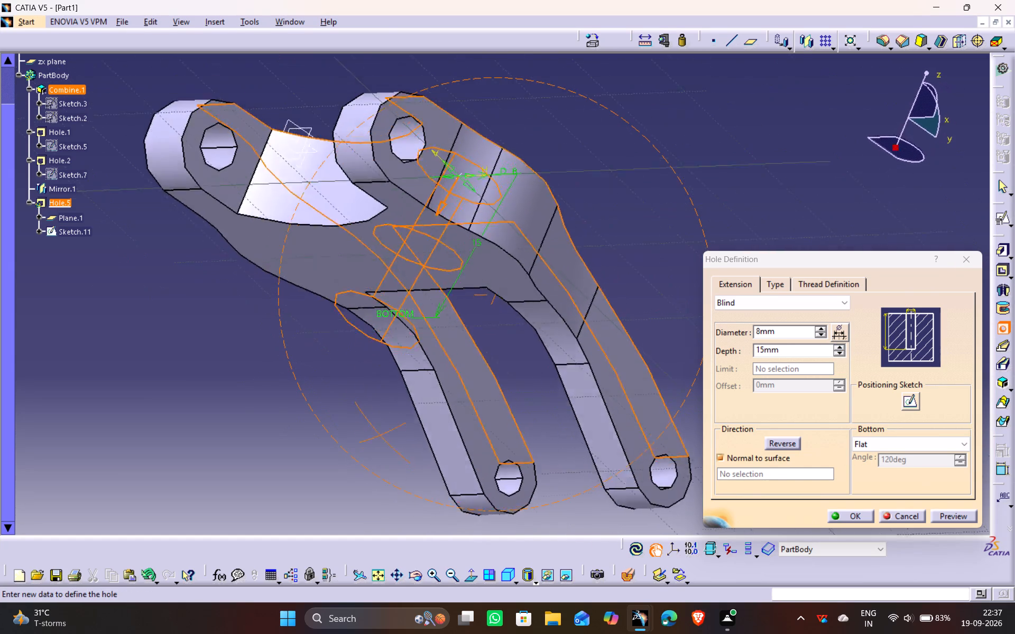
{"action": "left_click_drag", "start_coordinate": [392, 433], "coordinate": [436, 490]}
{"action": "middle_click_drag", "start_coordinate": [392, 433], "coordinate": [436, 490]}
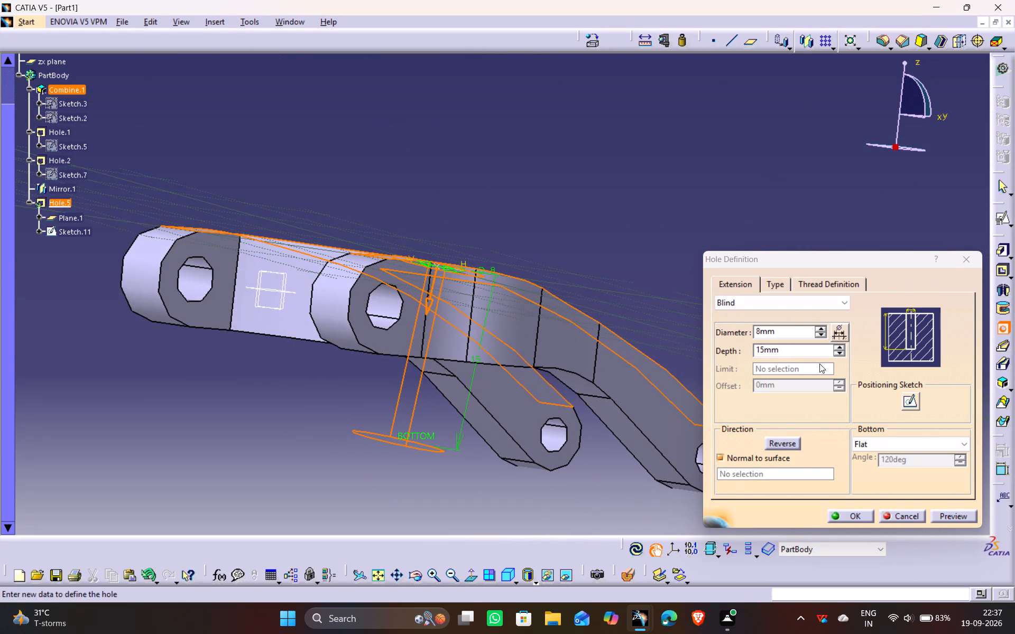
Set the central-body hole's depth to 11 mm and check that it reaches through the body.
{"action": "left_click", "coordinate": [837, 346]}
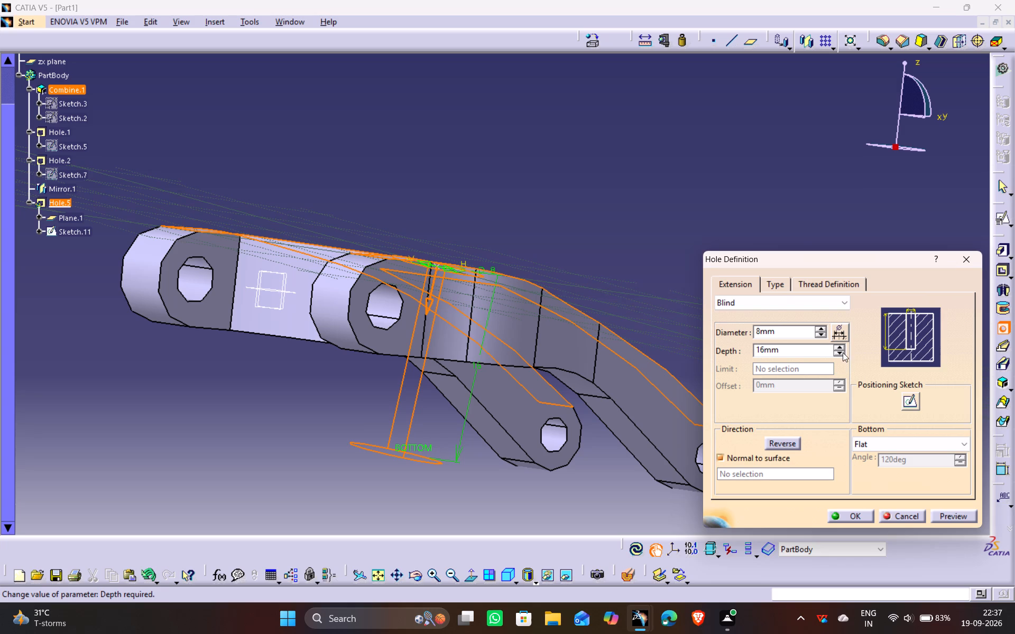
{"action": "left_click", "coordinate": [843, 352]}
{"action": "double_click", "coordinate": [843, 352]}
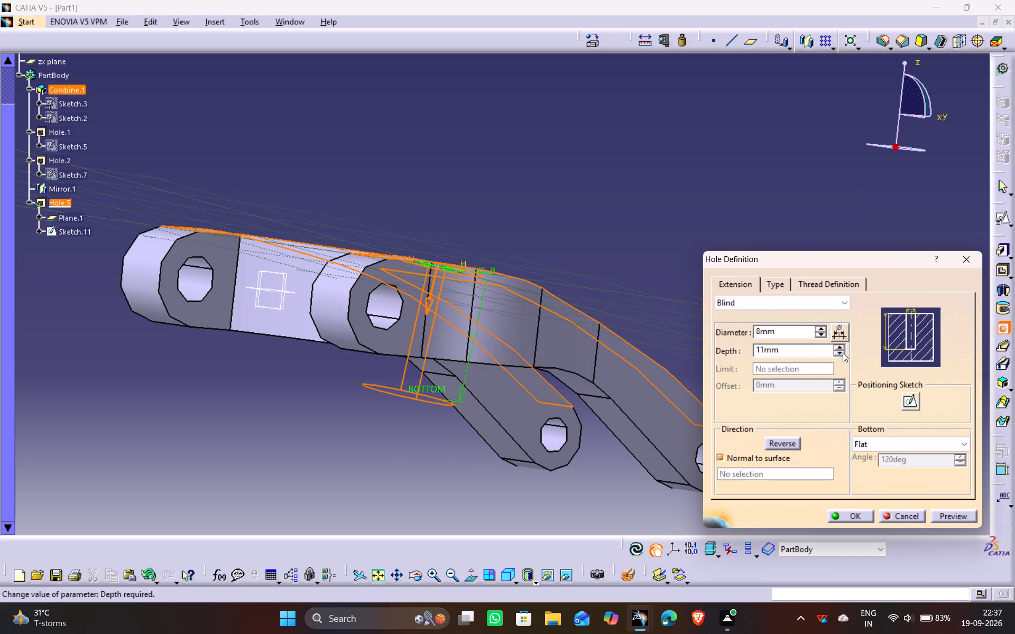
{"action": "middle_click_drag", "start_coordinate": [578, 178], "coordinate": [444, 169]}
{"action": "left_click_drag", "start_coordinate": [575, 177], "coordinate": [444, 169]}
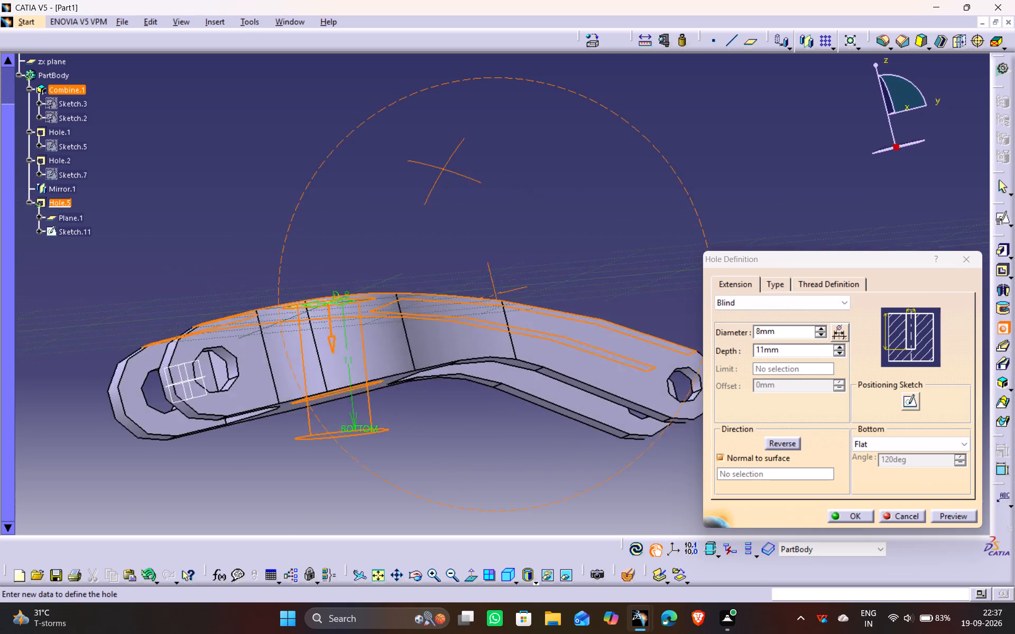
{"action": "middle_click_drag", "start_coordinate": [444, 169], "coordinate": [428, 163]}
{"action": "left_click_drag", "start_coordinate": [444, 169], "coordinate": [427, 163]}
{"action": "scroll", "coordinate": [427, 163], "scroll_direction": "down", "scroll_amount": 1}
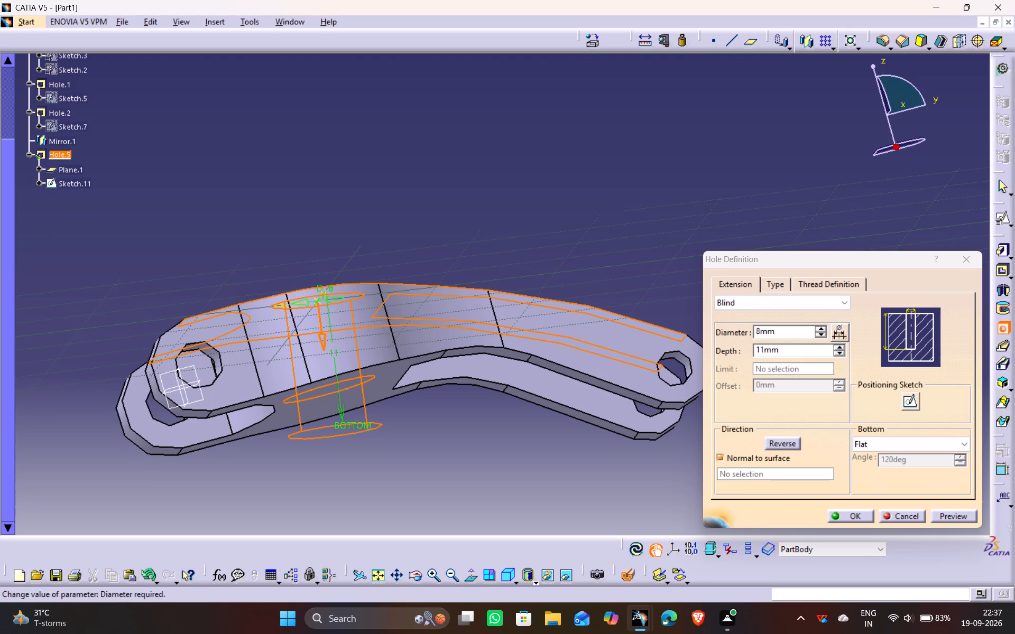
In the hole's positioning sketch, make its centre point concentric with the curved outer edge on the nearby side of the central body.
{"action": "left_click", "coordinate": [910, 403]}
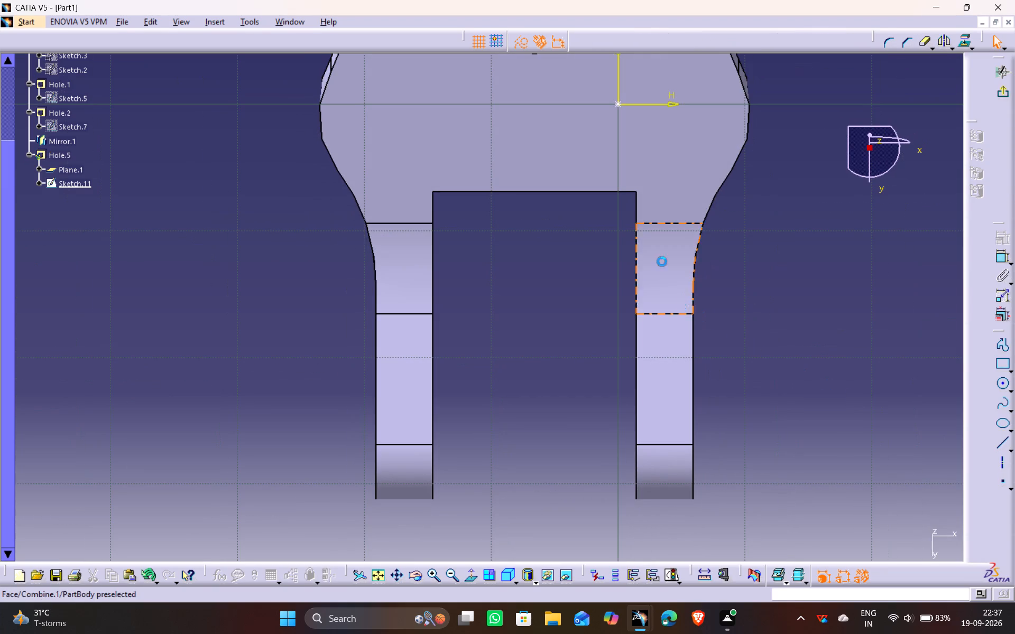
{"action": "middle_click_drag", "start_coordinate": [597, 259], "coordinate": [479, 475]}
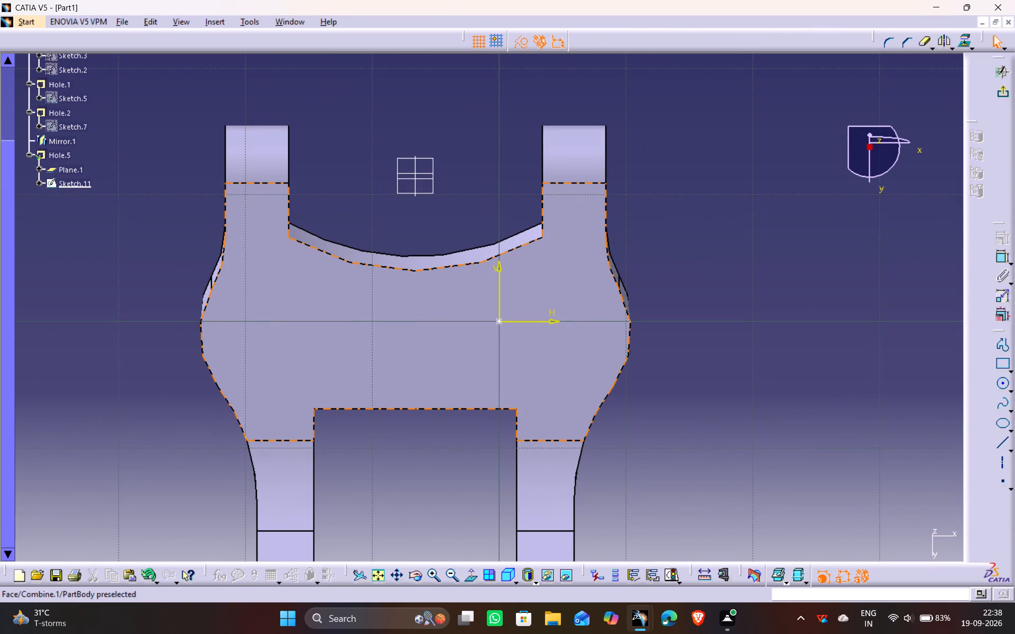
{"action": "left_click", "coordinate": [496, 321]}
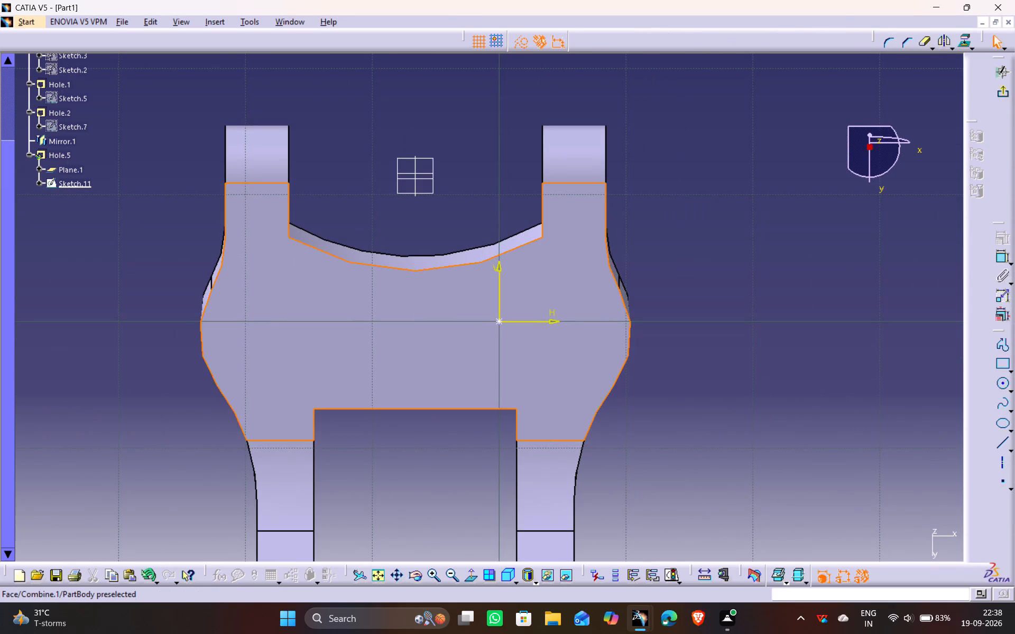
{"action": "left_click", "coordinate": [692, 296]}
{"action": "left_click", "coordinate": [497, 319]}
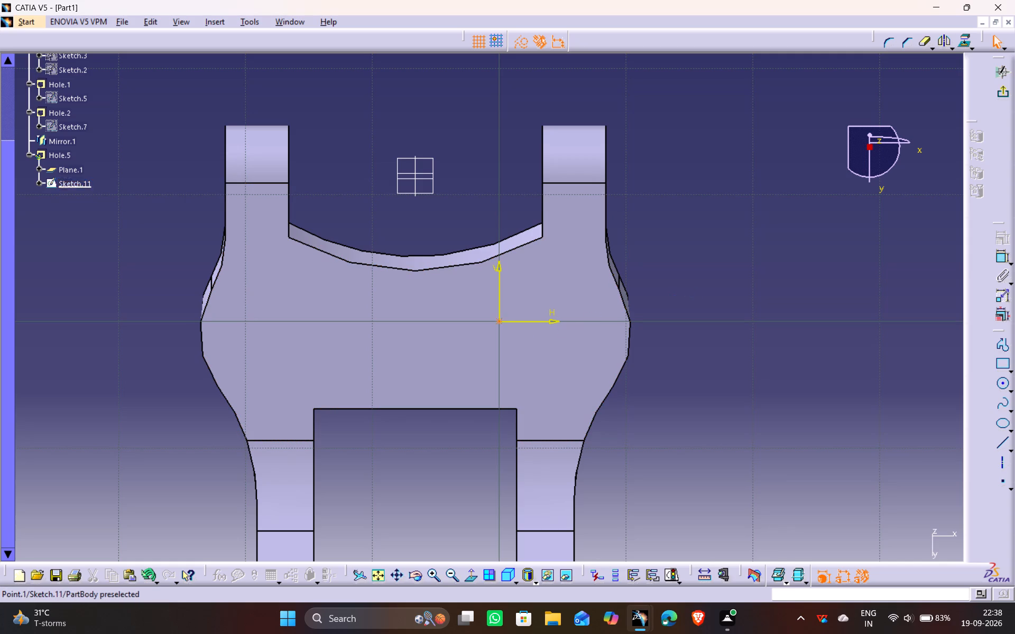
{"action": "left_click", "coordinate": [631, 335], "text": "ctrl"}
{"action": "left_click", "coordinate": [1014, 233]}
{"action": "left_click", "coordinate": [1004, 238]}
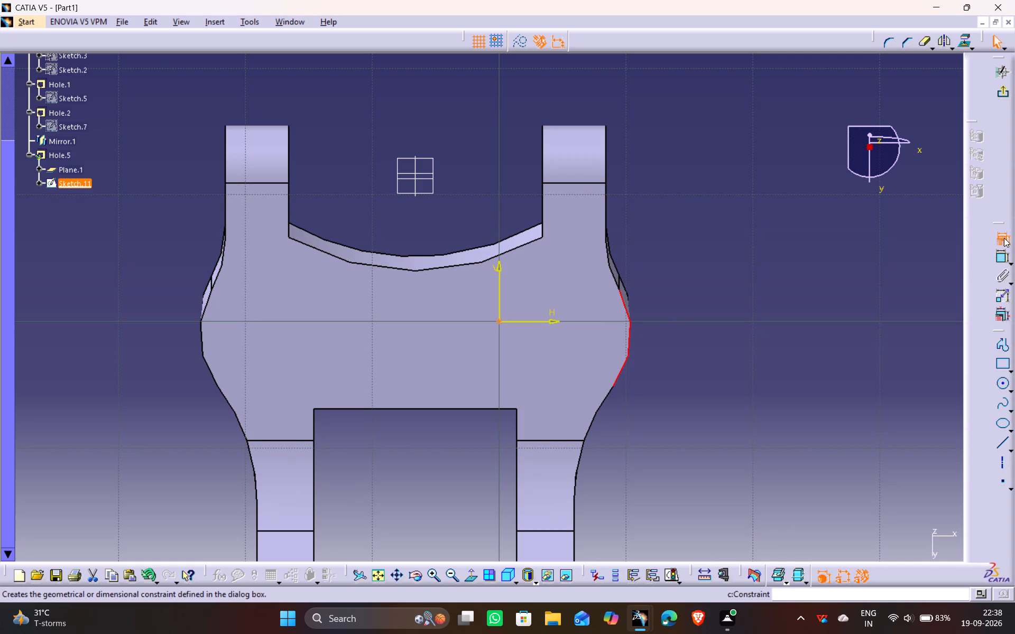
{"action": "left_click", "coordinate": [930, 431]}
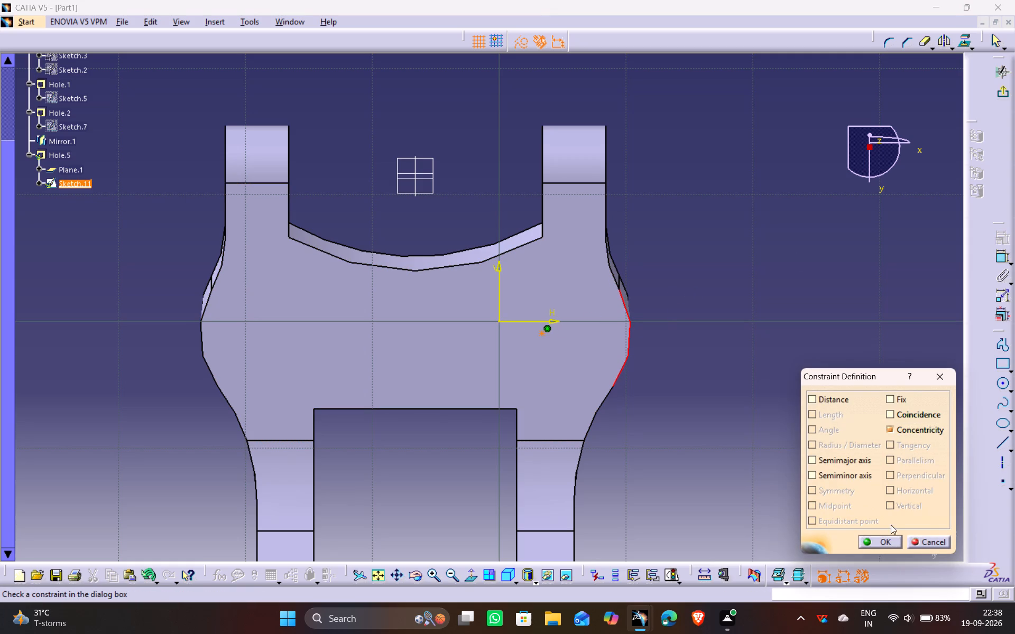
{"action": "left_click", "coordinate": [894, 544]}
{"action": "left_click_drag", "start_coordinate": [839, 449], "coordinate": [835, 449]}
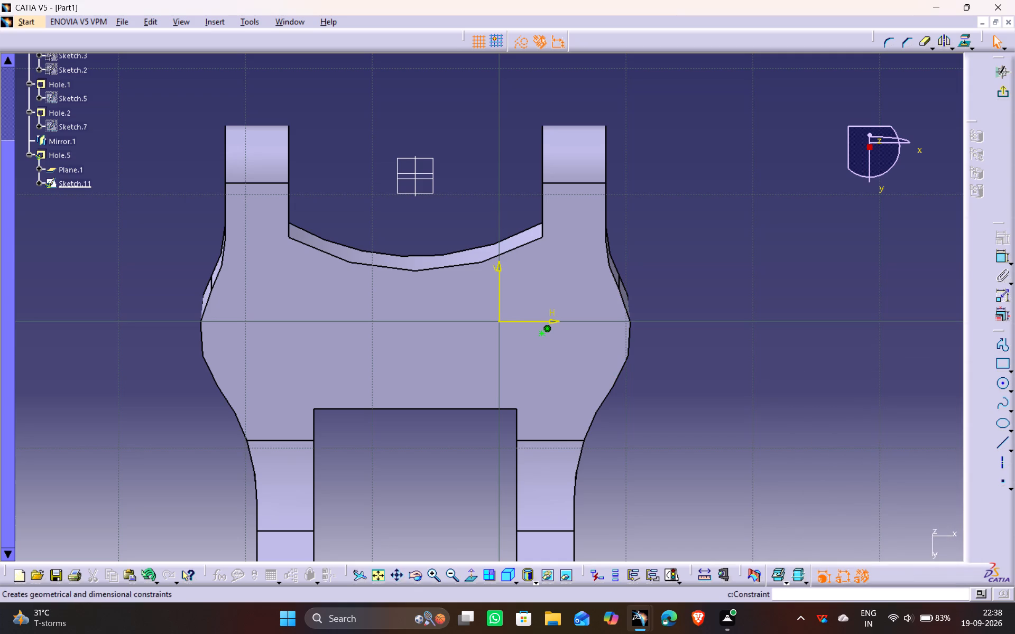
{"action": "left_click", "coordinate": [1001, 96]}
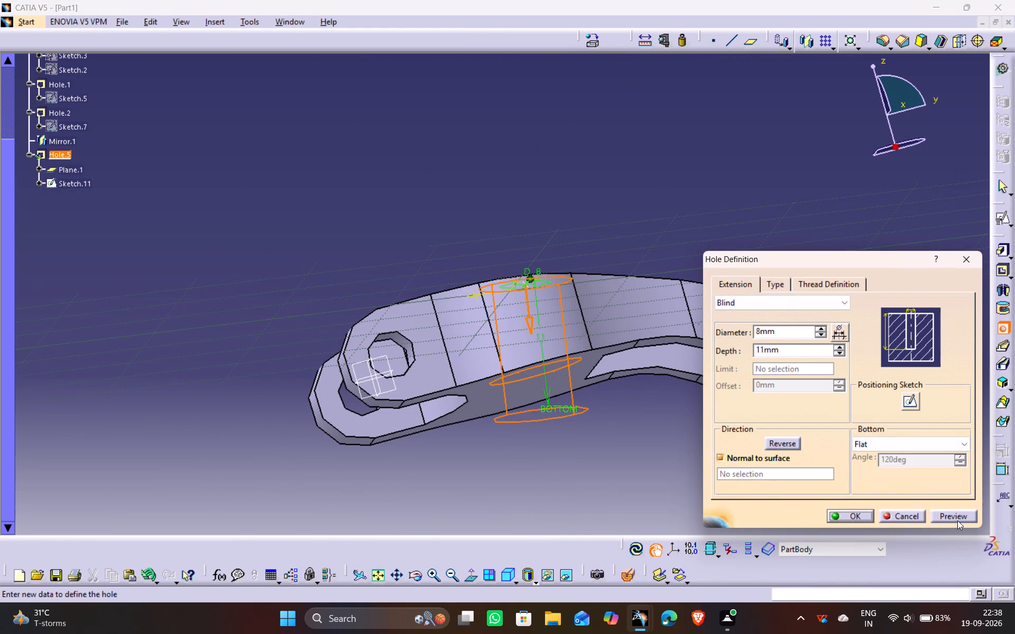
Preview the repositioned 8 mm hole from above and create it in the central body.
{"action": "left_click", "coordinate": [958, 518]}
{"action": "middle_click_drag", "start_coordinate": [567, 165], "coordinate": [597, 291]}
{"action": "left_click_drag", "start_coordinate": [546, 165], "coordinate": [597, 291]}
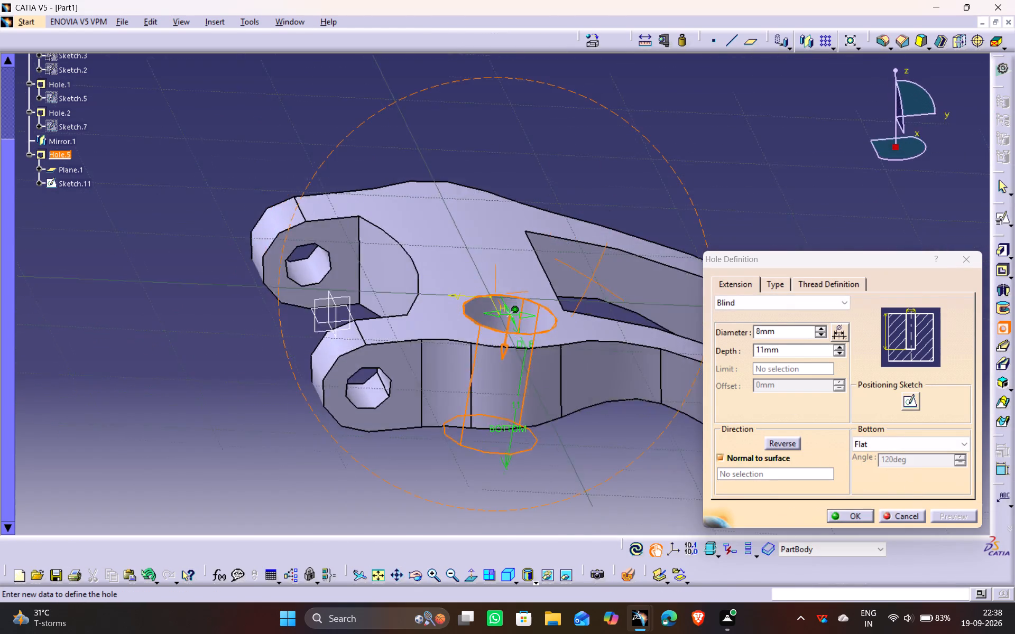
{"action": "middle_click_drag", "start_coordinate": [597, 291], "coordinate": [575, 355]}
{"action": "left_click_drag", "start_coordinate": [597, 291], "coordinate": [562, 367]}
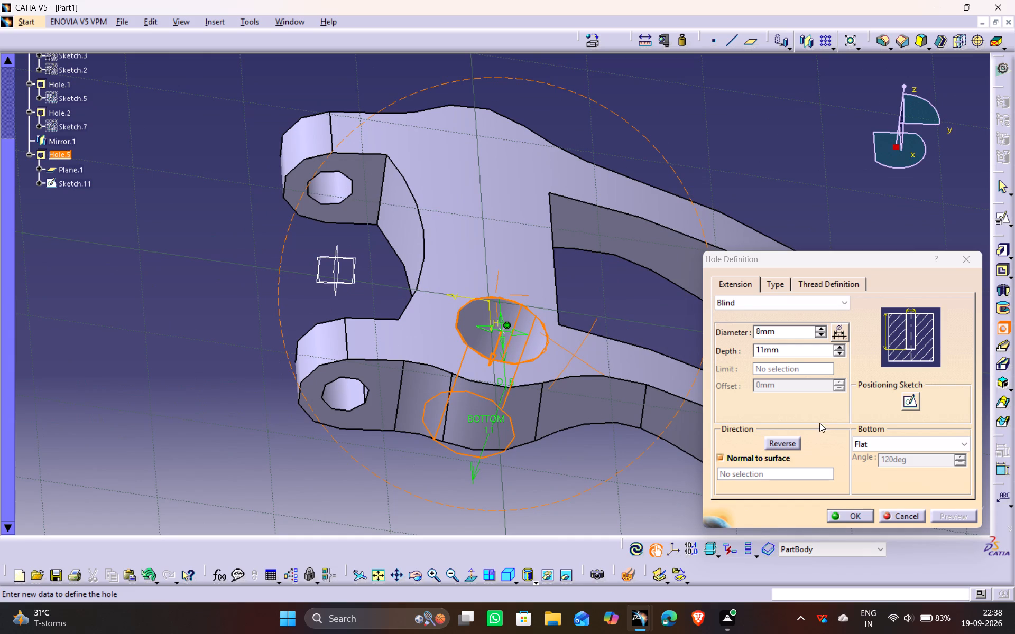
{"action": "left_click", "coordinate": [855, 516]}
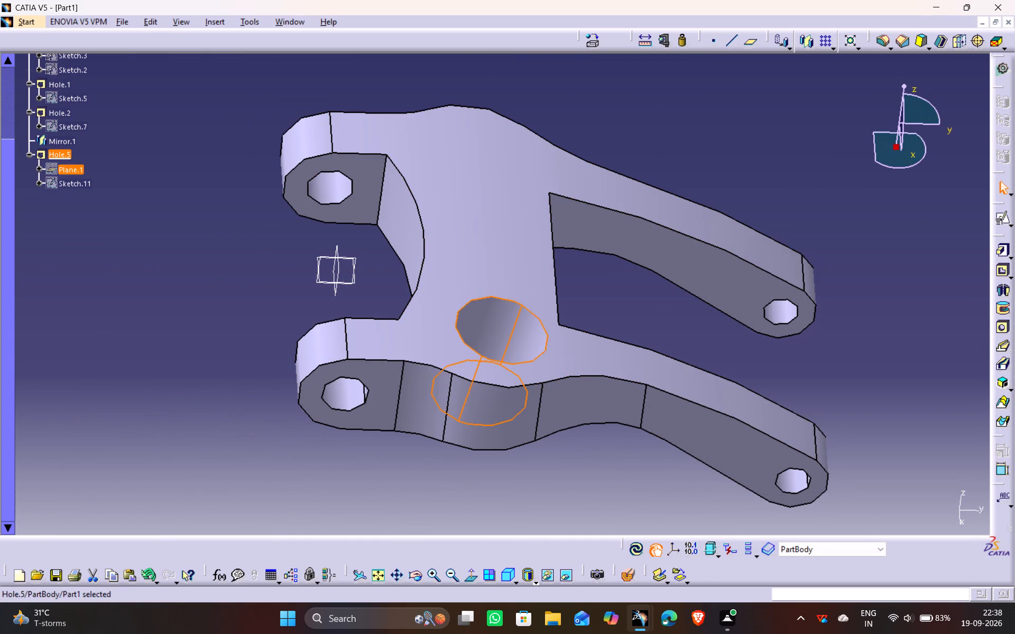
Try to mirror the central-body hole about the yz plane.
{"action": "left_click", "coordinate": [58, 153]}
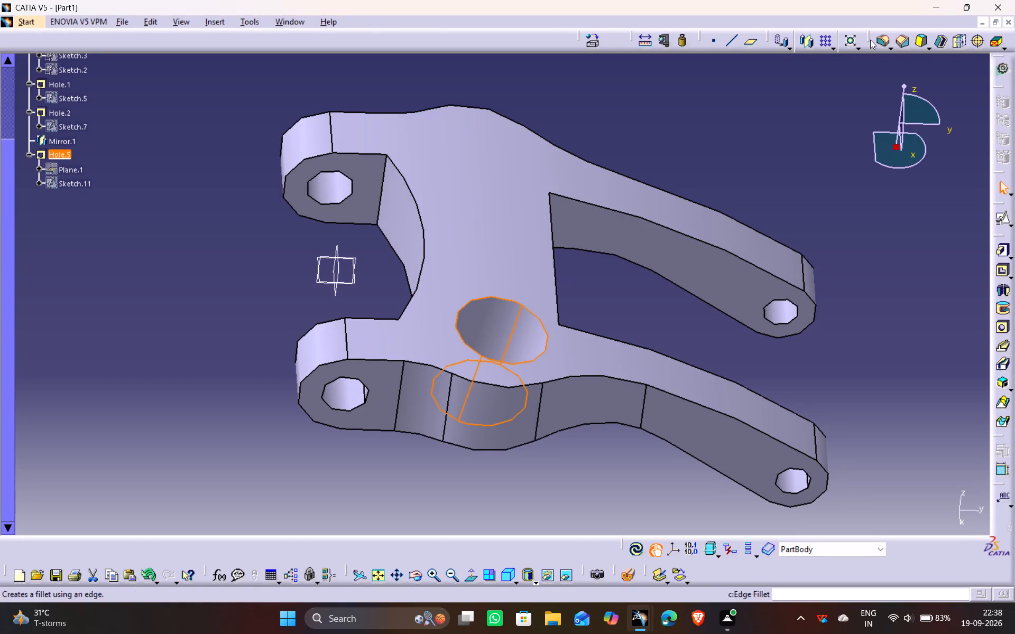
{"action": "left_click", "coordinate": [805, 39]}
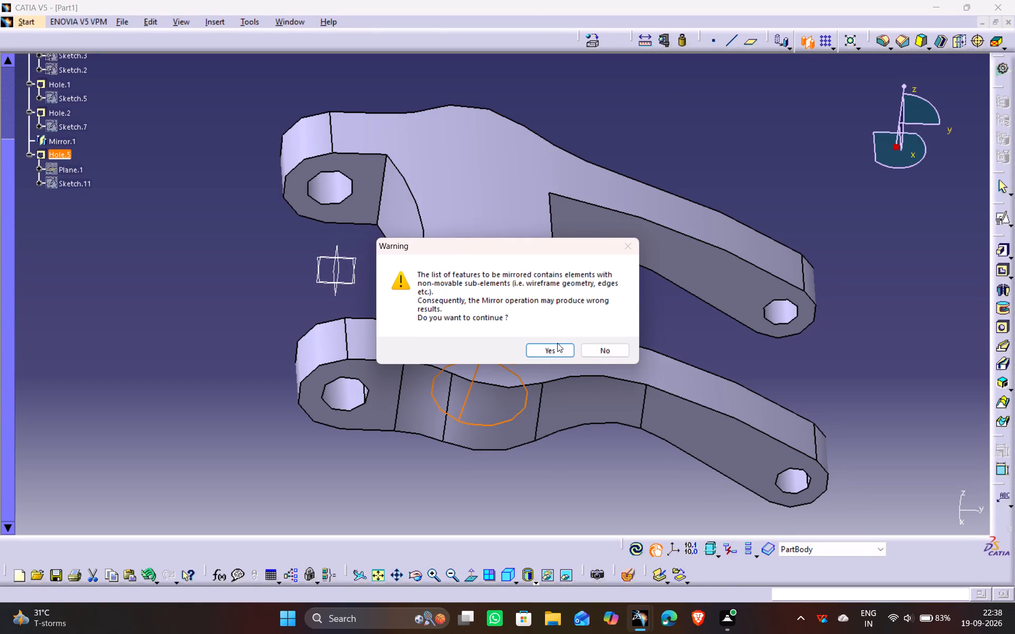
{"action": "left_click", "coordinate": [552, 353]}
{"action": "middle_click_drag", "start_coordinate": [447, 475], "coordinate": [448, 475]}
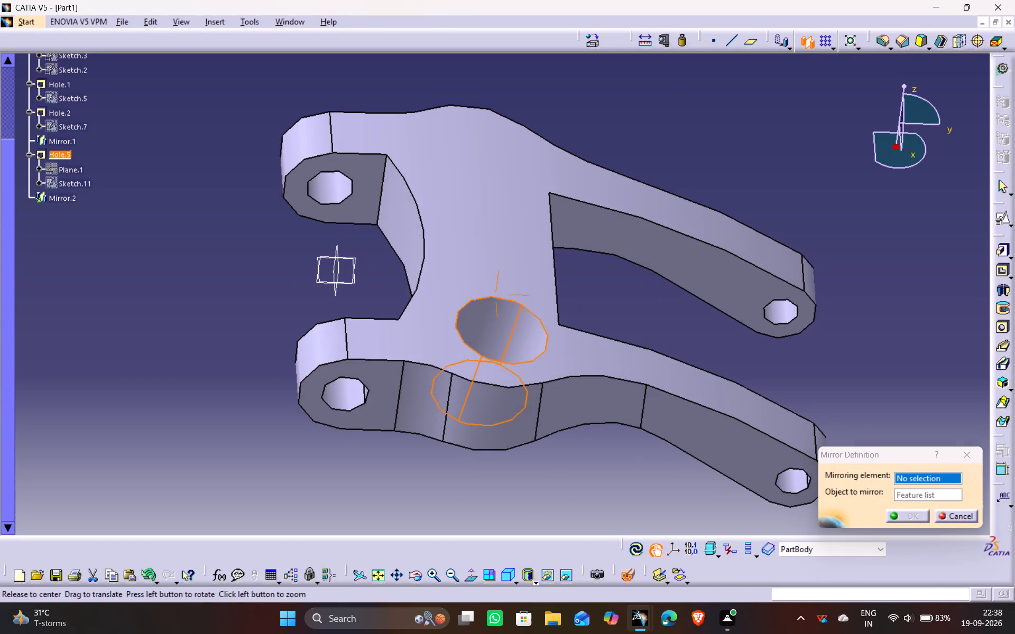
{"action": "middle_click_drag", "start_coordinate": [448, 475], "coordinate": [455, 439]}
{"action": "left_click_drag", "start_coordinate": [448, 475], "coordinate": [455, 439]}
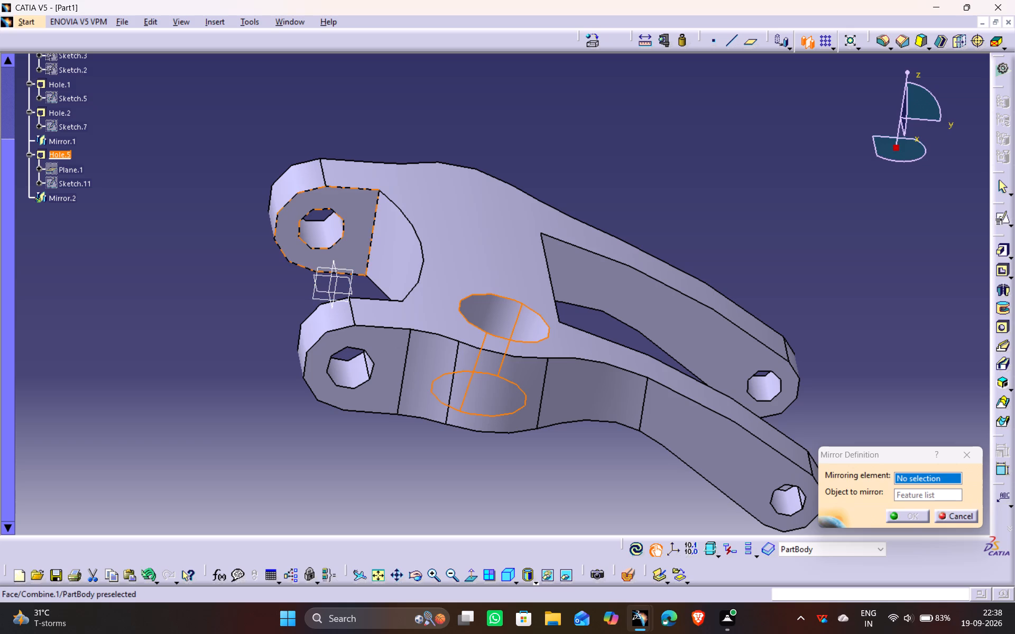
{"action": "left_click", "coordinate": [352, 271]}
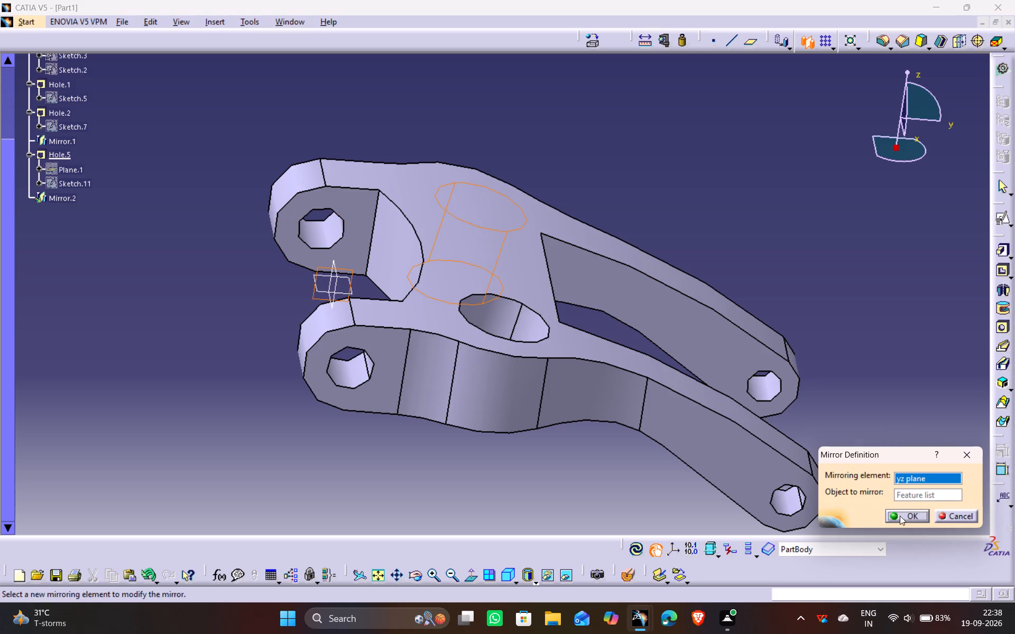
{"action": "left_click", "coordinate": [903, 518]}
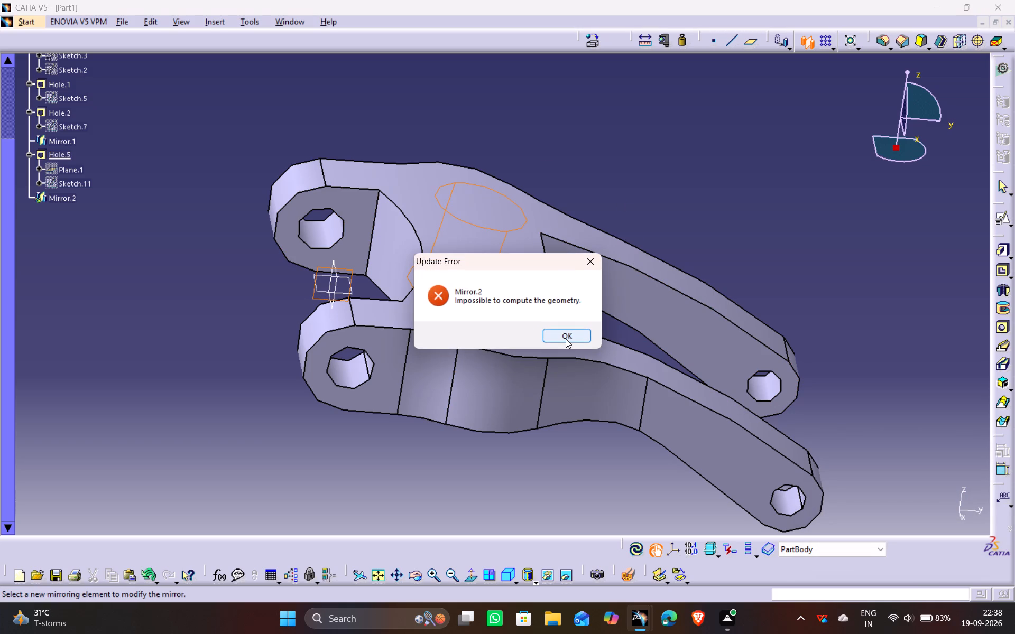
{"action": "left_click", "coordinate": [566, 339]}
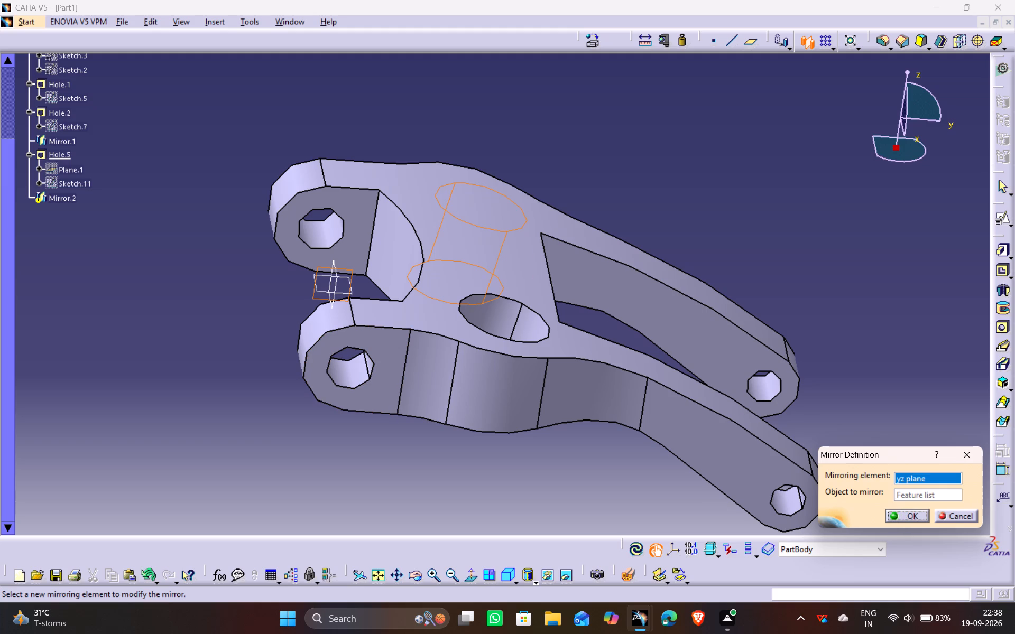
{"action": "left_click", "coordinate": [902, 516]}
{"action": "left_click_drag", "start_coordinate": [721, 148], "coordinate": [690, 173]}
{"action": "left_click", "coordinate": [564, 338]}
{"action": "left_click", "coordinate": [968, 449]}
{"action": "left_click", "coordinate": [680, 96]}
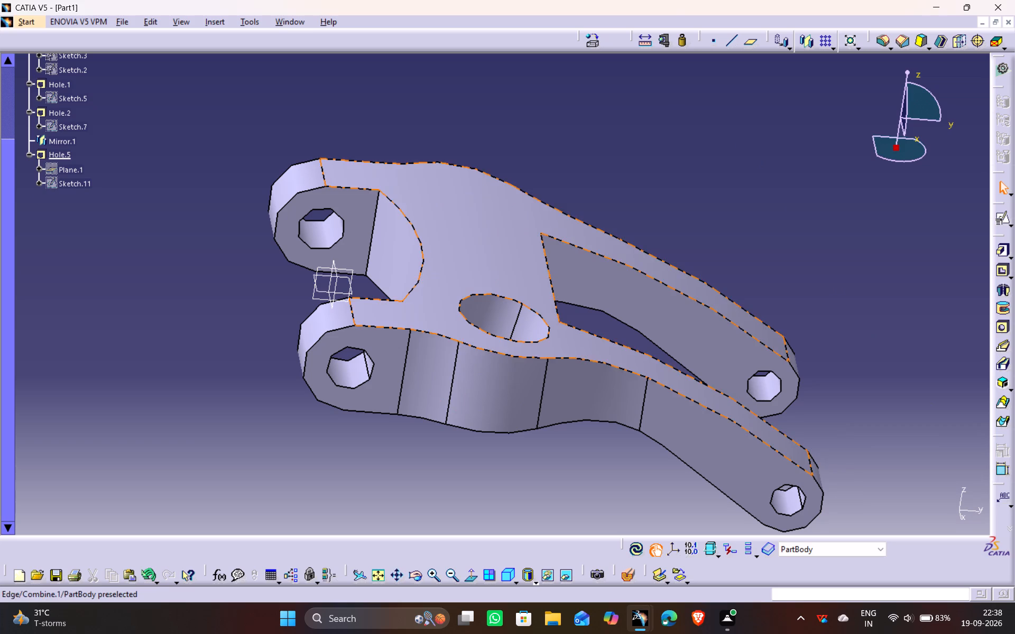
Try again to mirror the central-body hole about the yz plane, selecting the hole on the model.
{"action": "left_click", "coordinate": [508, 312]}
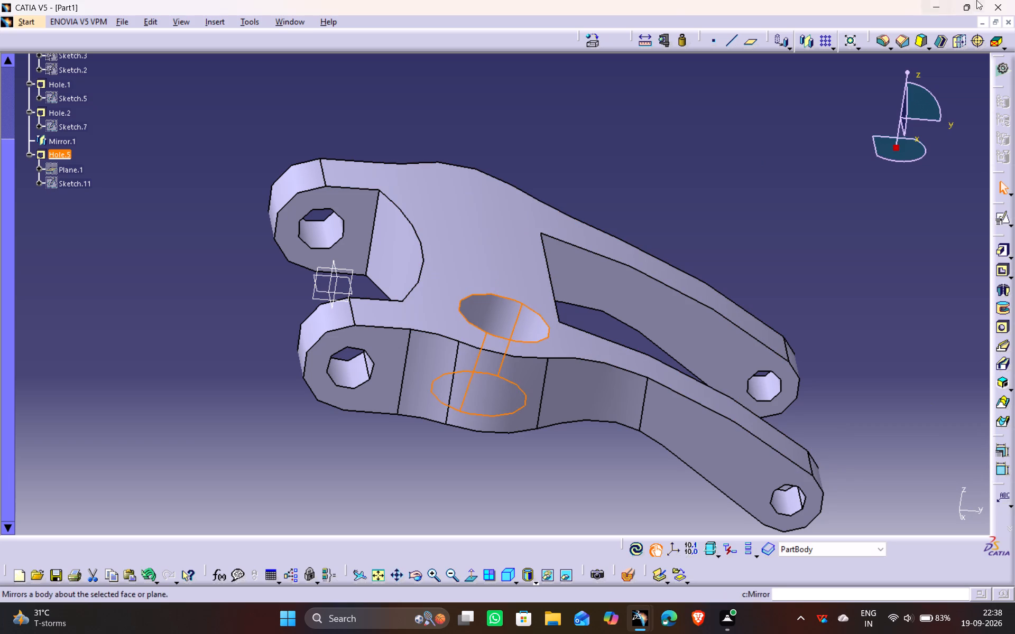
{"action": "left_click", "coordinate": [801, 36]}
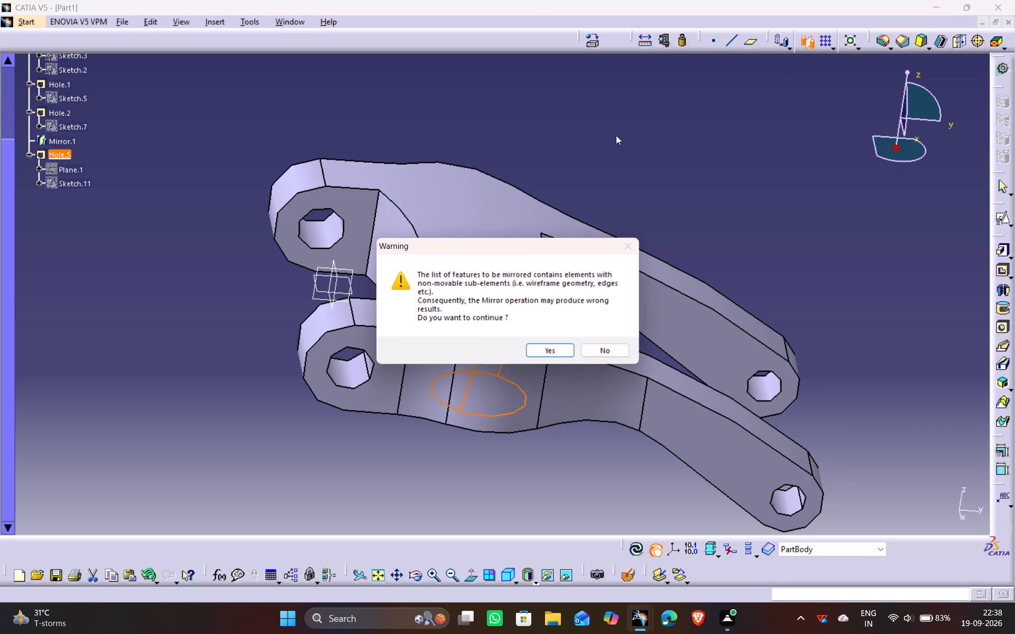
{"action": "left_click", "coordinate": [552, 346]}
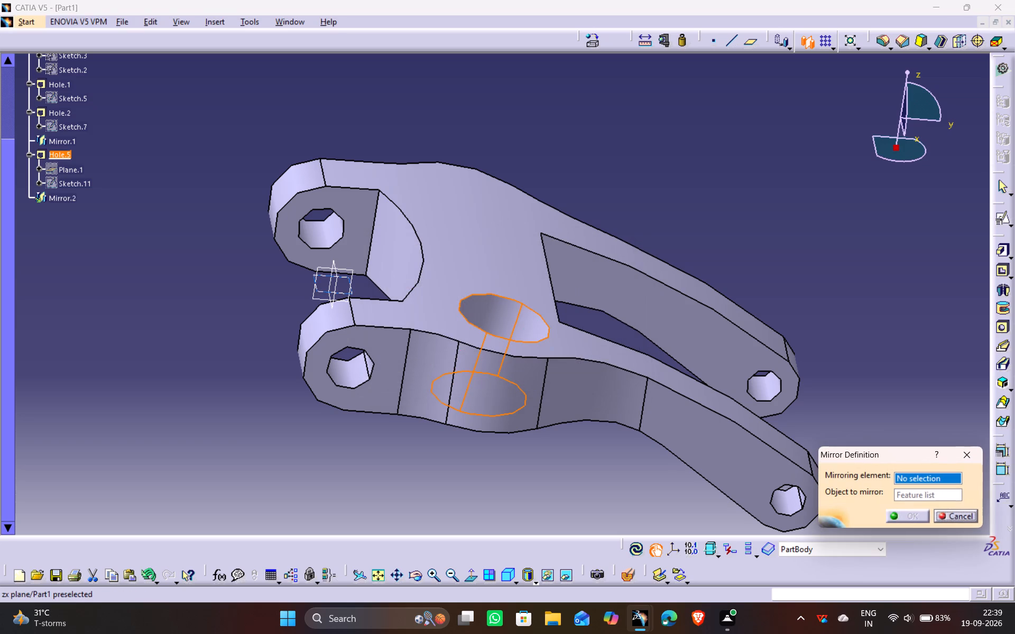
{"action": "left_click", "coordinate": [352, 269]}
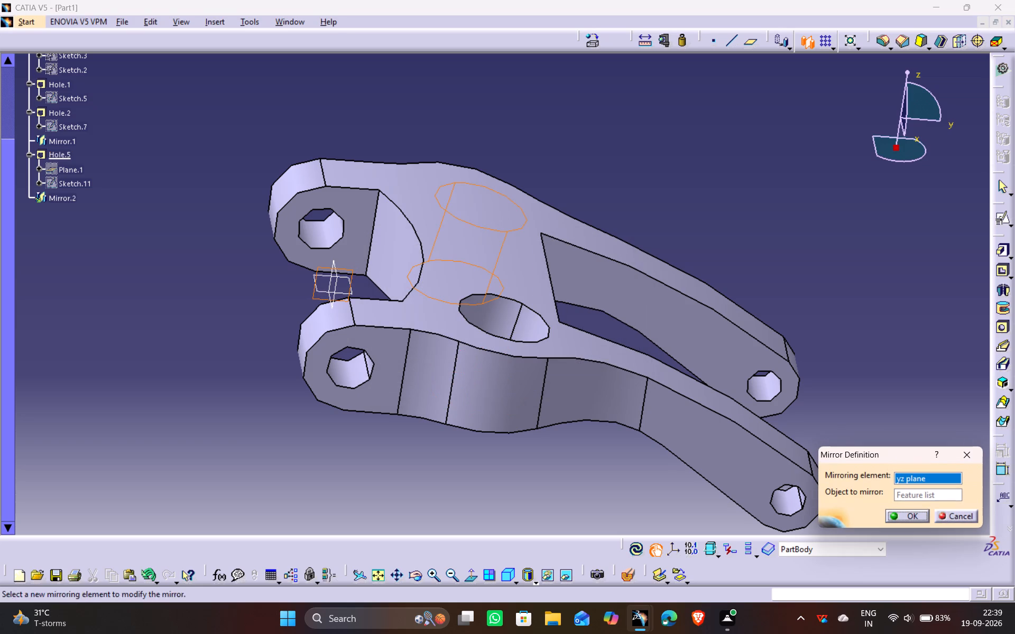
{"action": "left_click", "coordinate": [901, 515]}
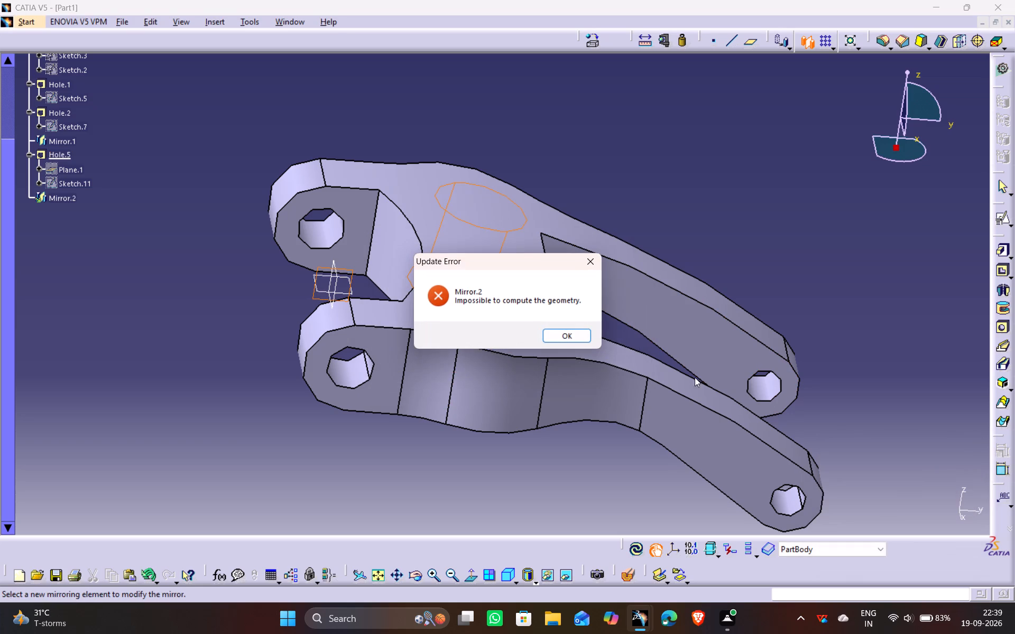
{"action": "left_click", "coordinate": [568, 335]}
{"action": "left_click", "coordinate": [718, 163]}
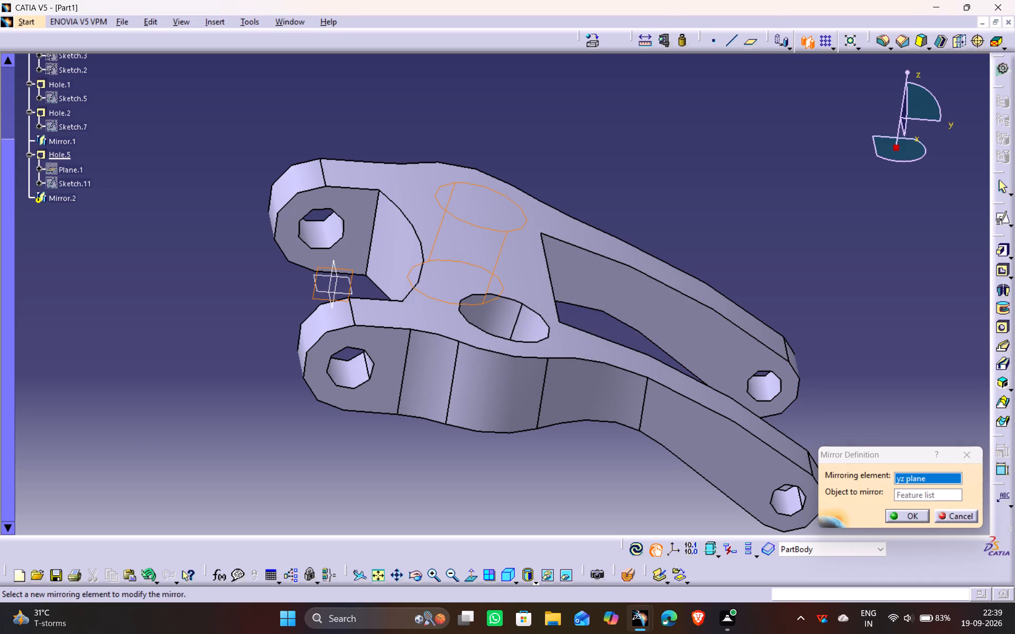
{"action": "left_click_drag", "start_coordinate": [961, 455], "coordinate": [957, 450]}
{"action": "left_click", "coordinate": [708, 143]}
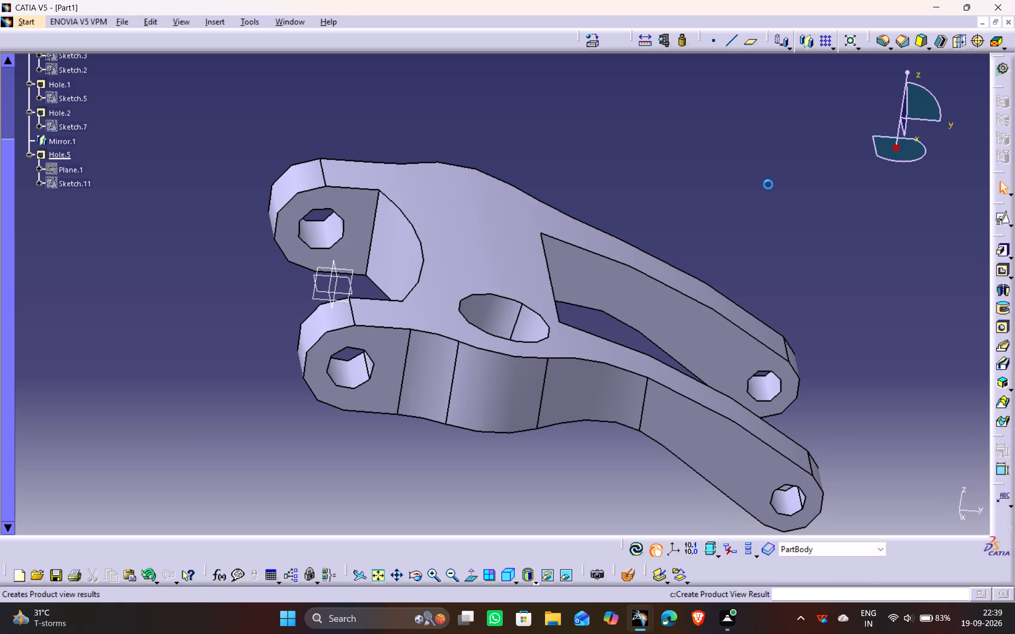
Start a second blind hole on the central body's upper face and make its centre concentric with the curved outer edge opposite the existing hole.
{"action": "left_click", "coordinate": [1005, 323]}
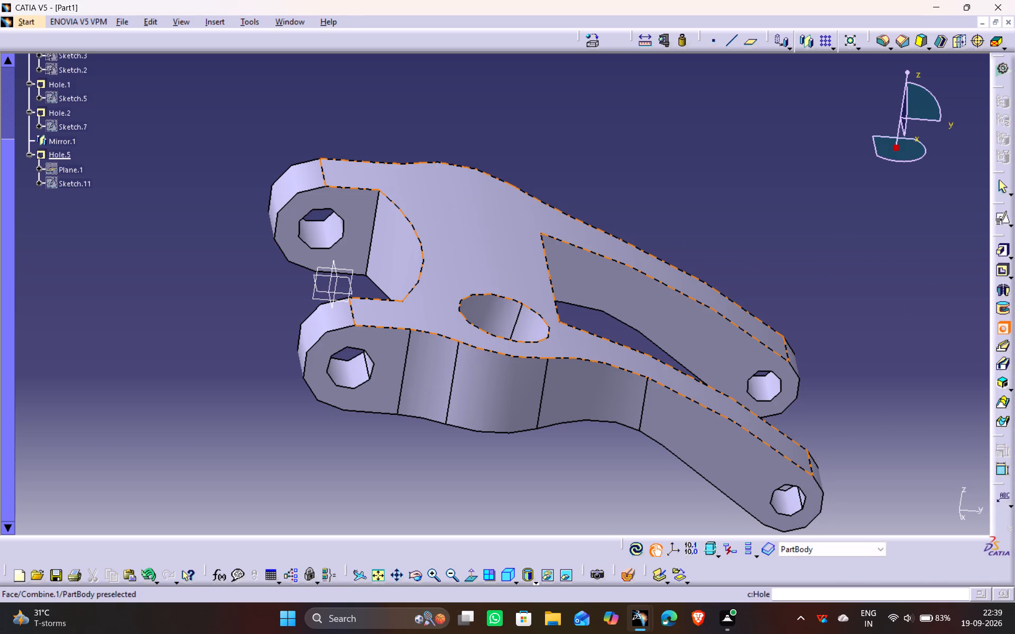
{"action": "left_click", "coordinate": [472, 204]}
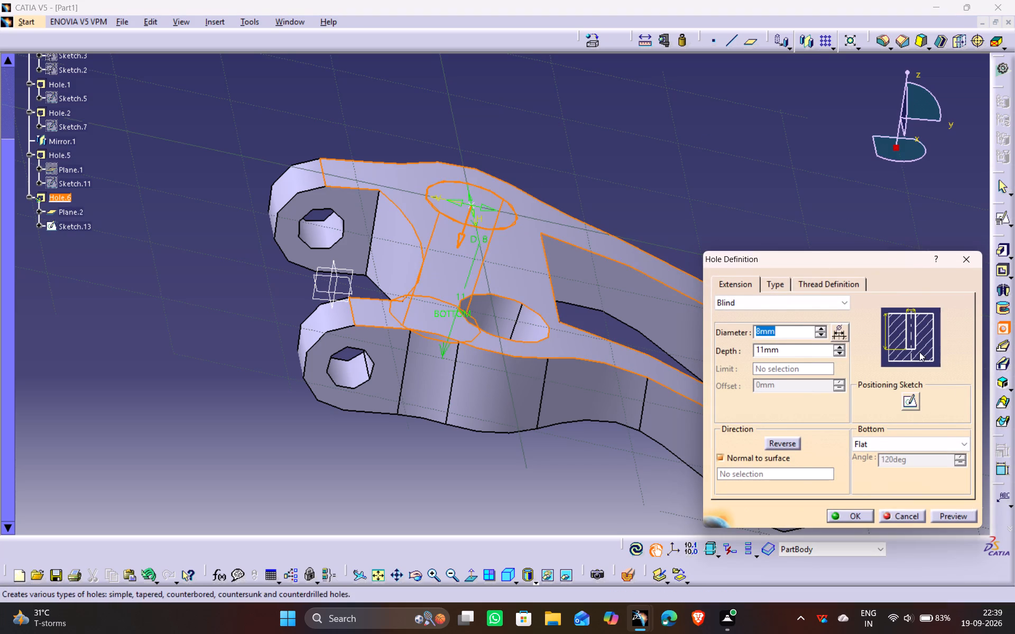
{"action": "left_click", "coordinate": [907, 400]}
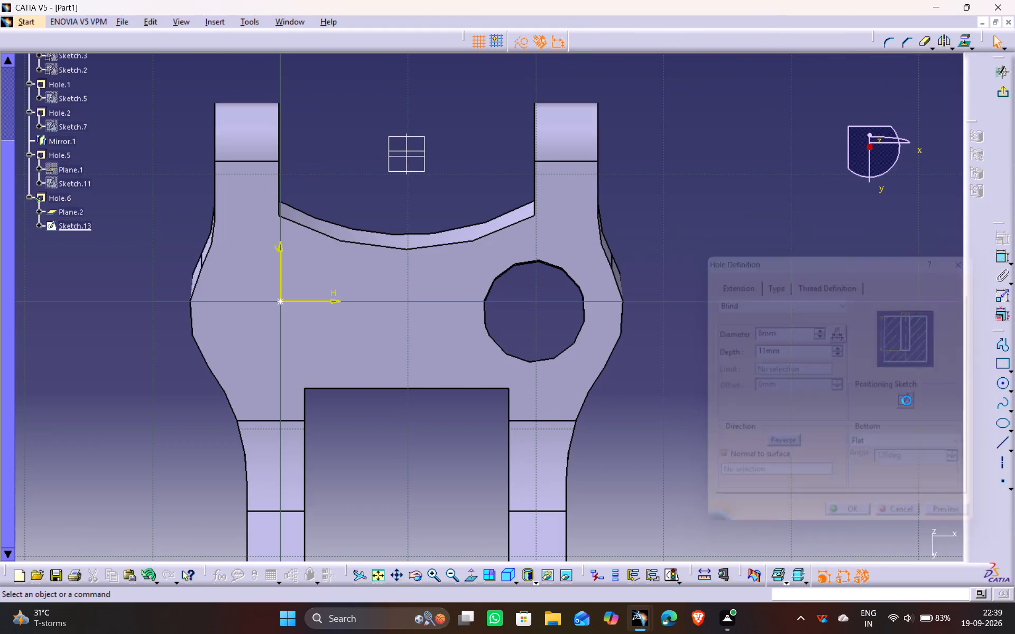
{"action": "left_click", "coordinate": [282, 301]}
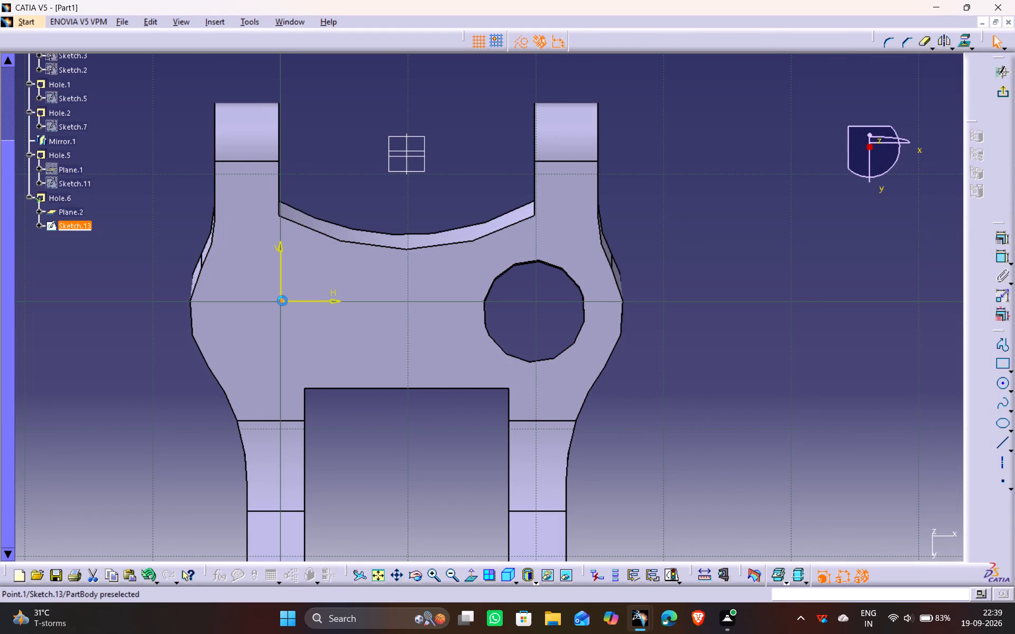
{"action": "left_click", "coordinate": [193, 309], "text": "ctrl"}
{"action": "left_click", "coordinate": [1005, 233]}
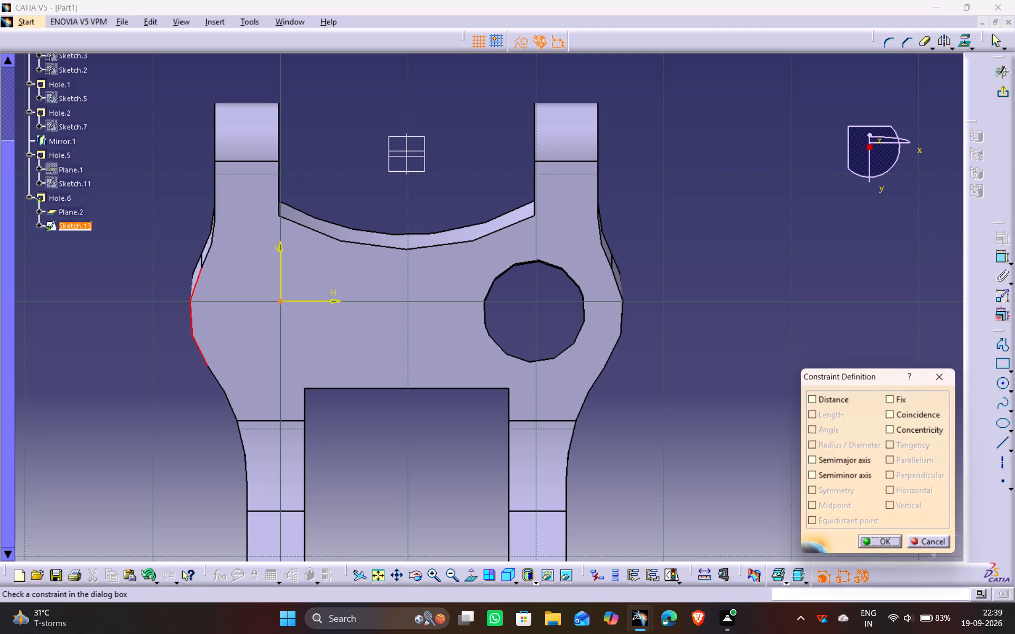
{"action": "left_click", "coordinate": [916, 432]}
{"action": "left_click", "coordinate": [896, 544]}
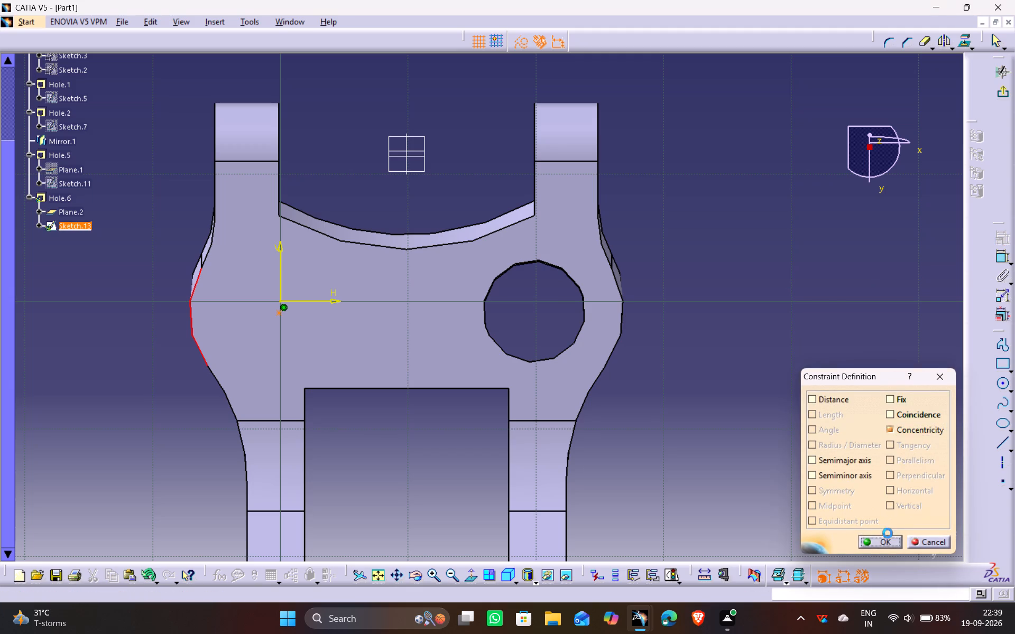
{"action": "left_click", "coordinate": [1002, 89]}
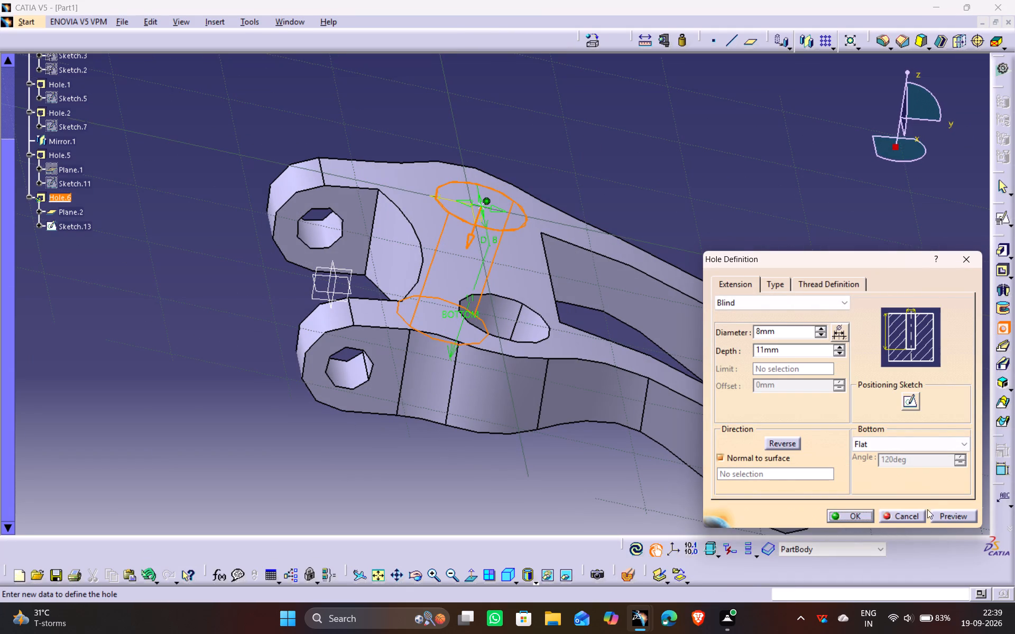
Preview the second blind hole, 8 mm in diameter and 11 mm deep, create it, and inspect the lever from several angles.
{"action": "left_click", "coordinate": [945, 515]}
{"action": "scroll", "coordinate": [438, 473], "scroll_direction": "up", "scroll_amount": 1}
{"action": "scroll", "coordinate": [437, 472], "scroll_direction": "down", "scroll_amount": 1}
{"action": "middle_click_drag", "start_coordinate": [437, 472], "coordinate": [517, 318]}
{"action": "left_click_drag", "start_coordinate": [436, 471], "coordinate": [517, 318]}
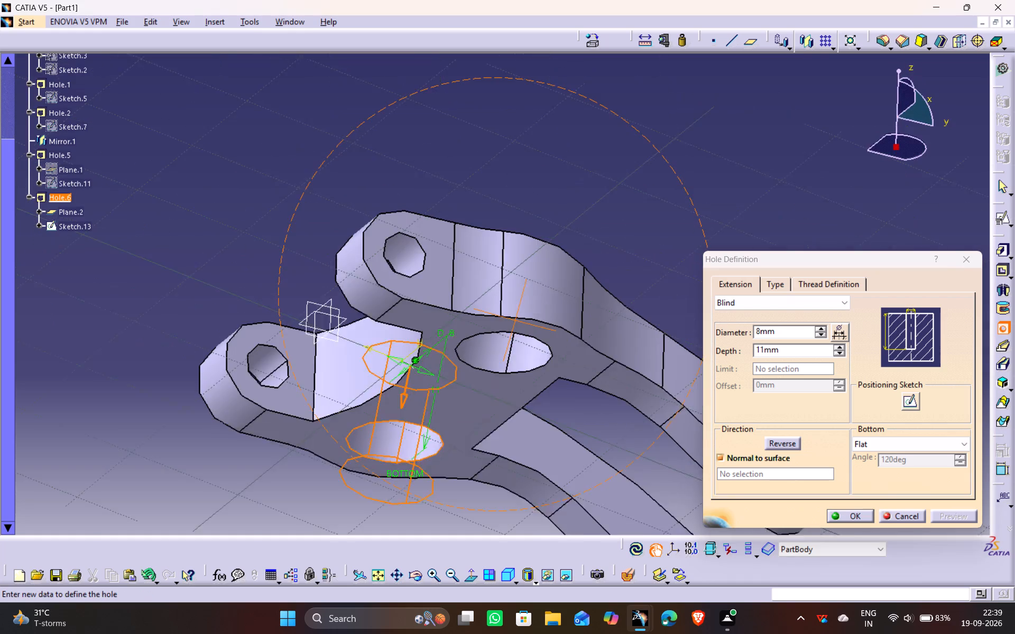
{"action": "left_click_drag", "start_coordinate": [517, 318], "coordinate": [528, 290]}
{"action": "middle_click_drag", "start_coordinate": [517, 318], "coordinate": [528, 290]}
{"action": "left_click", "coordinate": [862, 519]}
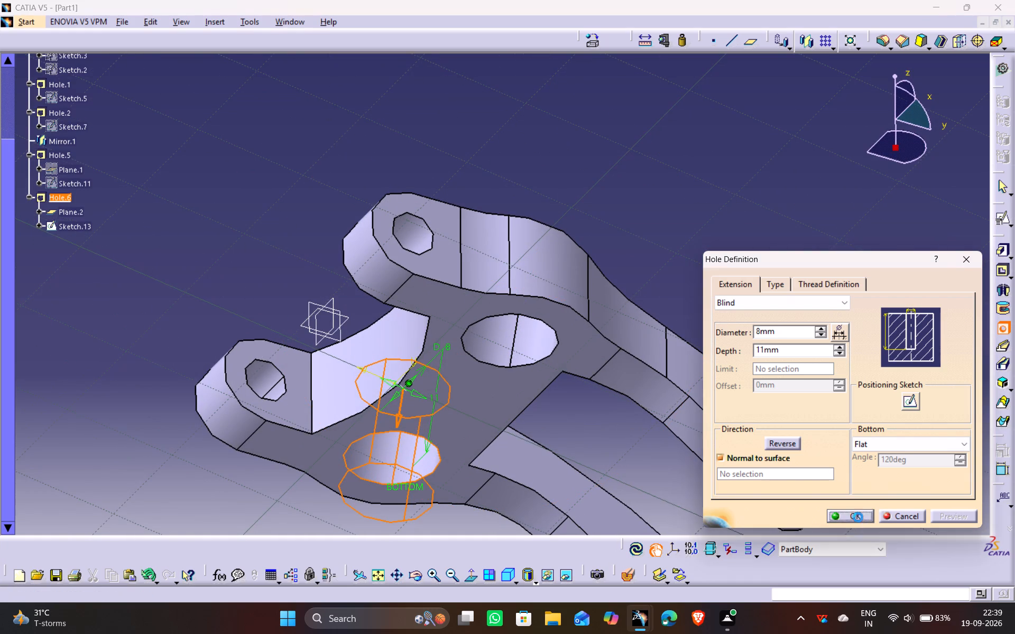
{"action": "left_click_drag", "start_coordinate": [635, 182], "coordinate": [633, 175]}
{"action": "scroll", "coordinate": [648, 101], "scroll_direction": "up", "scroll_amount": 1}
{"action": "middle_click_drag", "start_coordinate": [648, 101], "coordinate": [504, 208]}
{"action": "left_click_drag", "start_coordinate": [649, 99], "coordinate": [504, 208]}
{"action": "scroll", "coordinate": [495, 189], "scroll_direction": "down", "scroll_amount": 1}
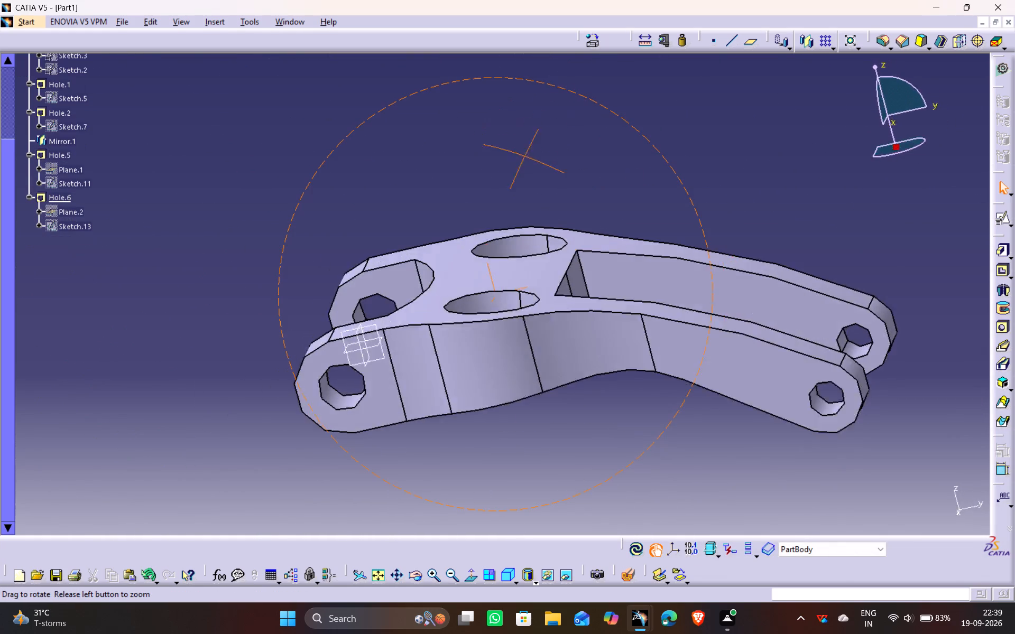
{"action": "left_click_drag", "start_coordinate": [504, 208], "coordinate": [551, 267]}
{"action": "middle_click_drag", "start_coordinate": [504, 208], "coordinate": [550, 267]}
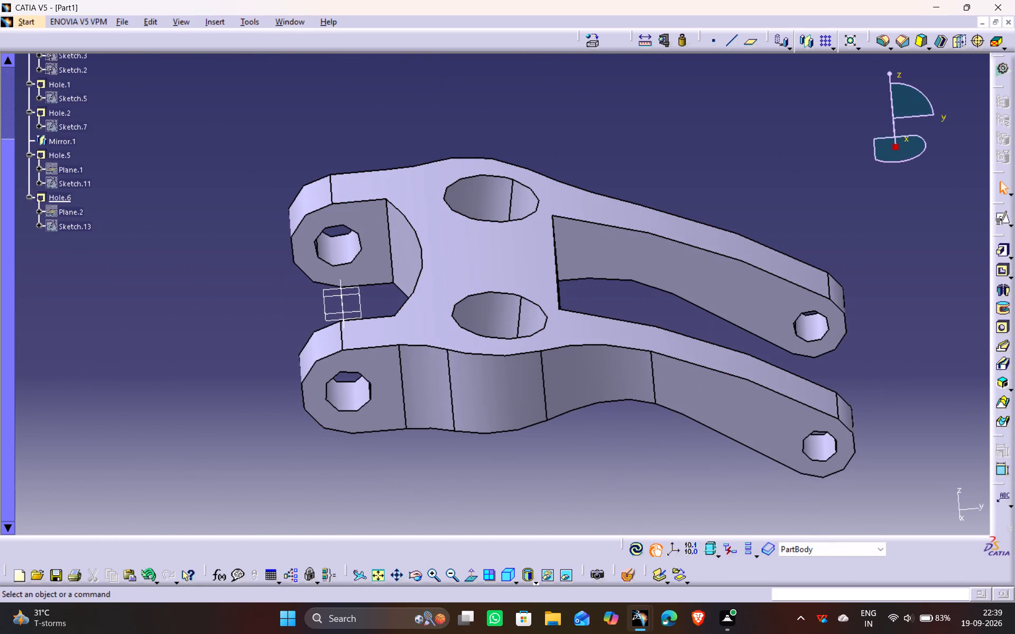
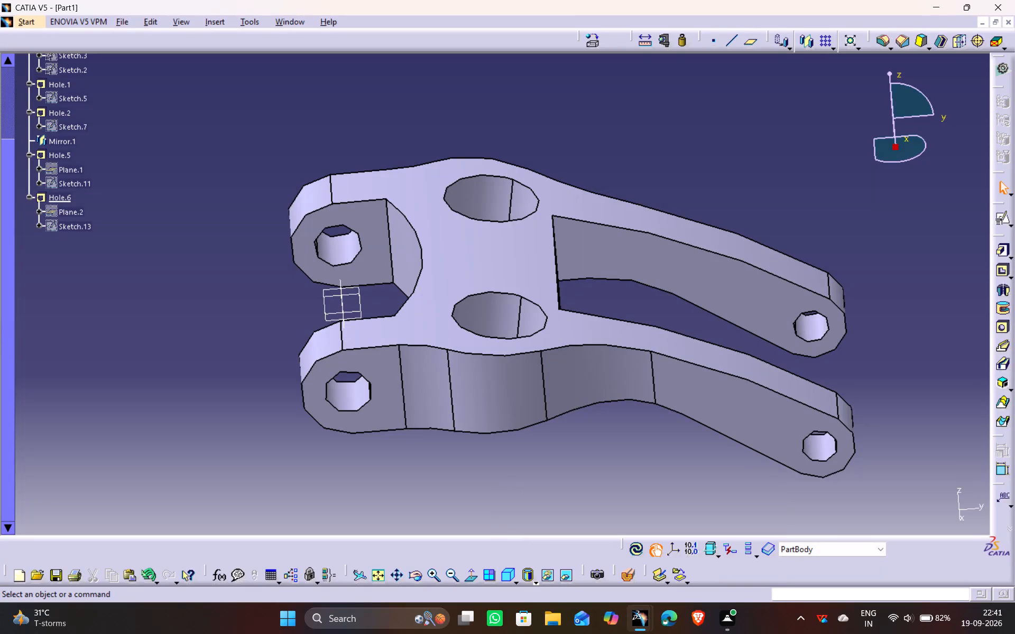
Create a positioned sketch on the yz plane with implicit origin and orientation.
{"action": "middle_click_drag", "start_coordinate": [206, 388], "coordinate": [322, 340]}
{"action": "left_click_drag", "start_coordinate": [220, 395], "coordinate": [322, 340]}
{"action": "scroll", "coordinate": [322, 340], "scroll_direction": "down", "scroll_amount": 1}
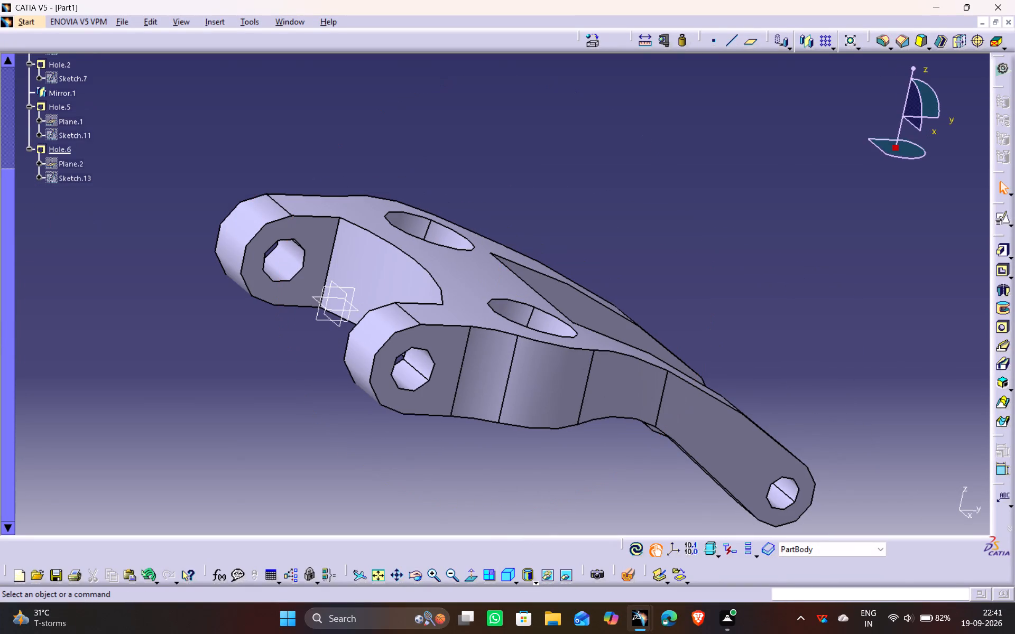
{"action": "left_click", "coordinate": [325, 288]}
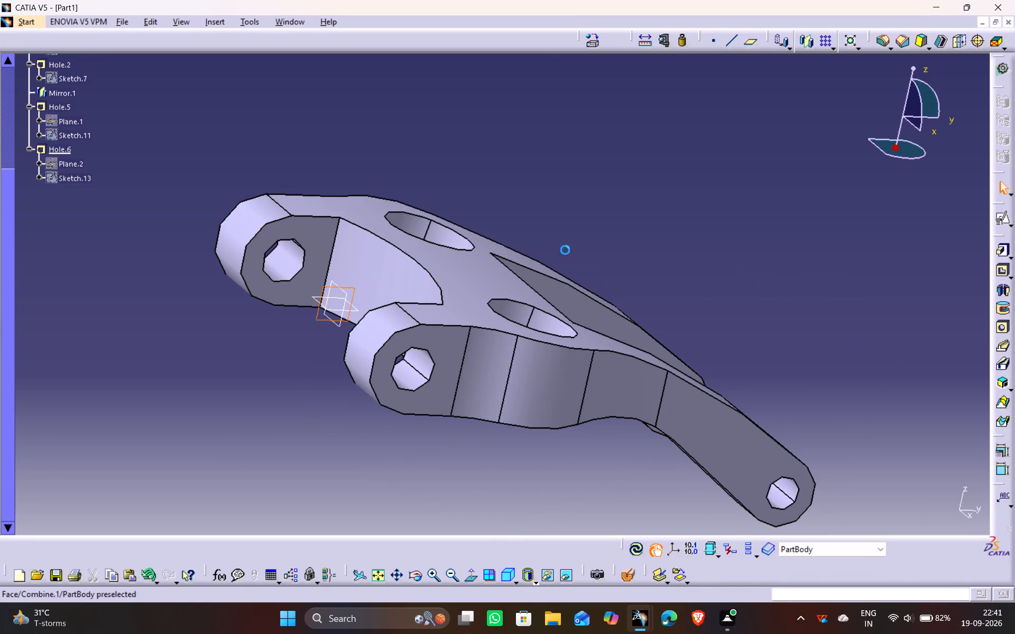
{"action": "left_click", "coordinate": [1000, 218]}
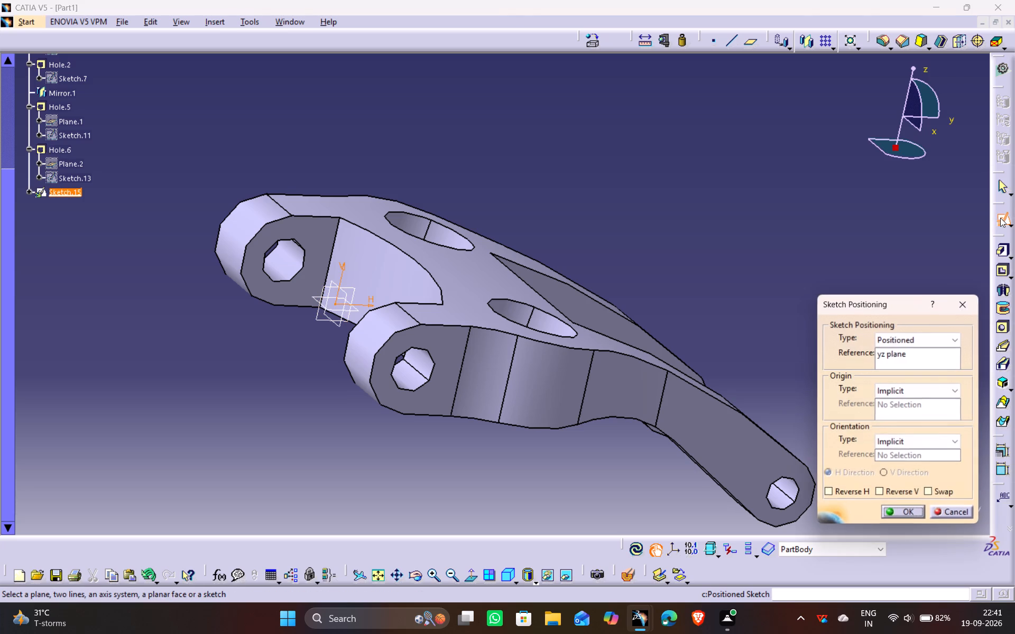
{"action": "left_click", "coordinate": [907, 510]}
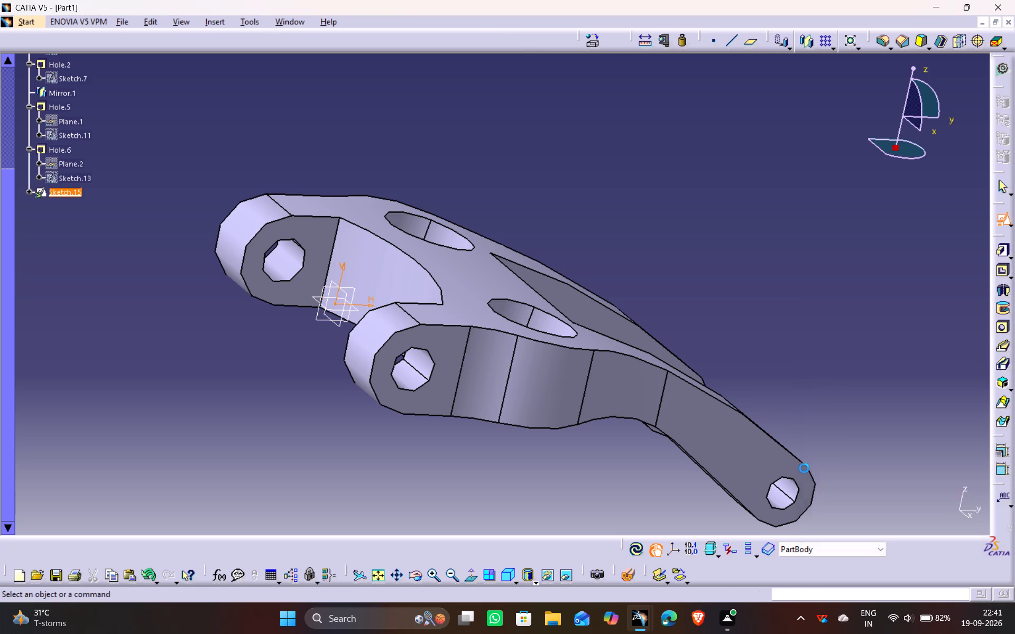
{"action": "middle_click_drag", "start_coordinate": [622, 260], "coordinate": [601, 308]}
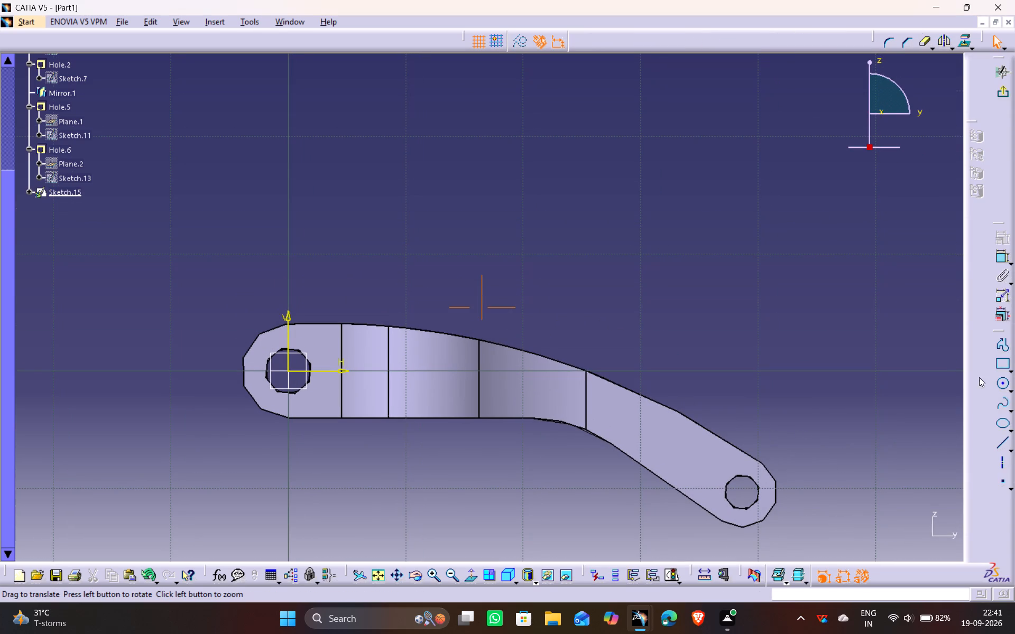
Sketch a closed profile at the central body's upper edge: a slanted line about 4.9 mm long, a short vertical line and a tangent arc.
{"action": "left_click", "coordinate": [1002, 347]}
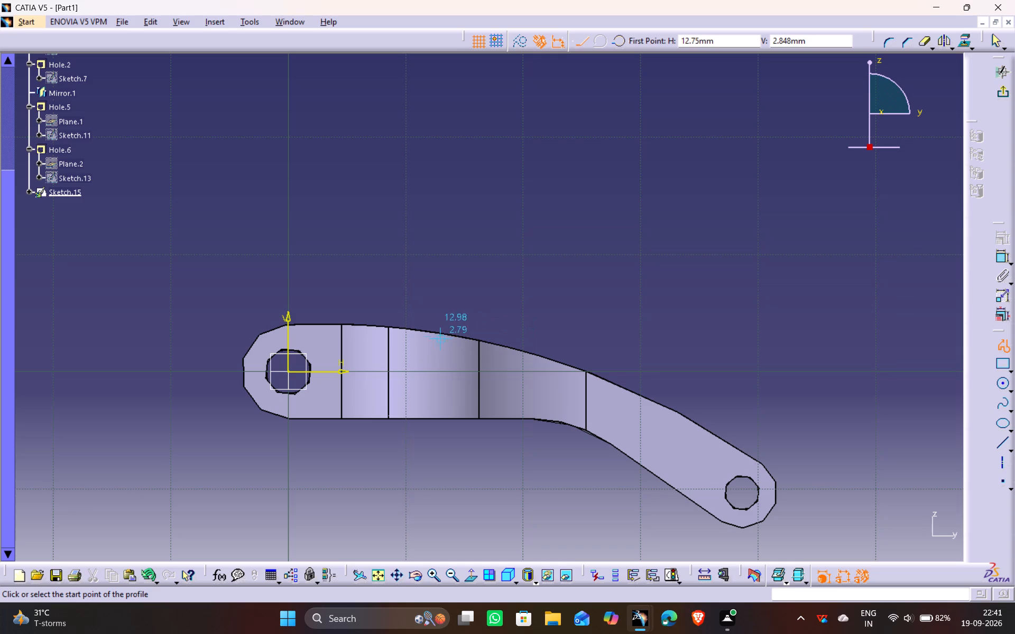
{"action": "left_click", "coordinate": [432, 335]}
{"action": "left_click", "coordinate": [479, 373]}
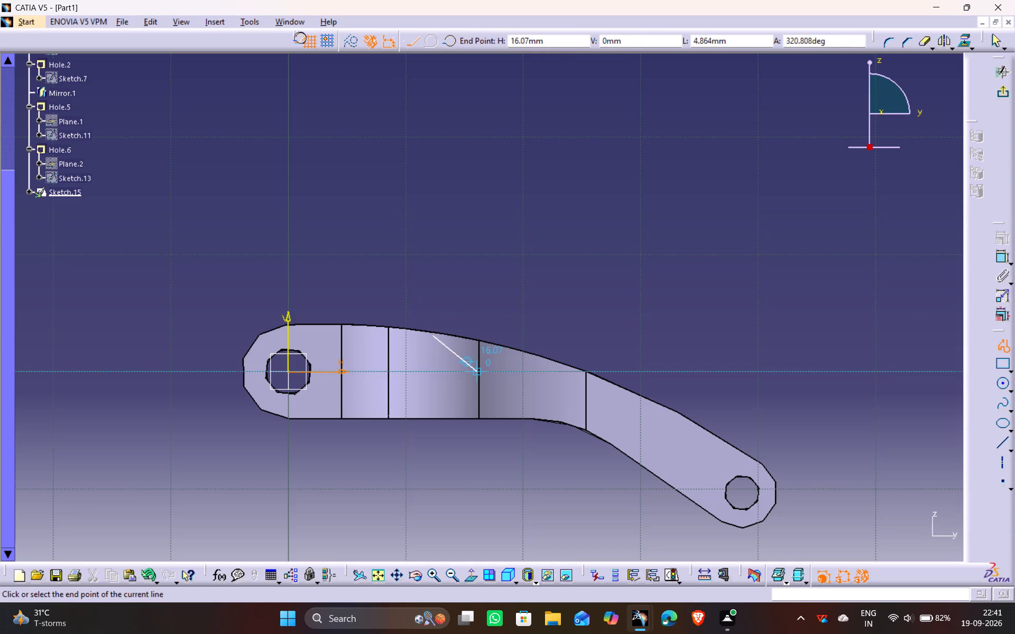
{"action": "left_click", "coordinate": [477, 339]}
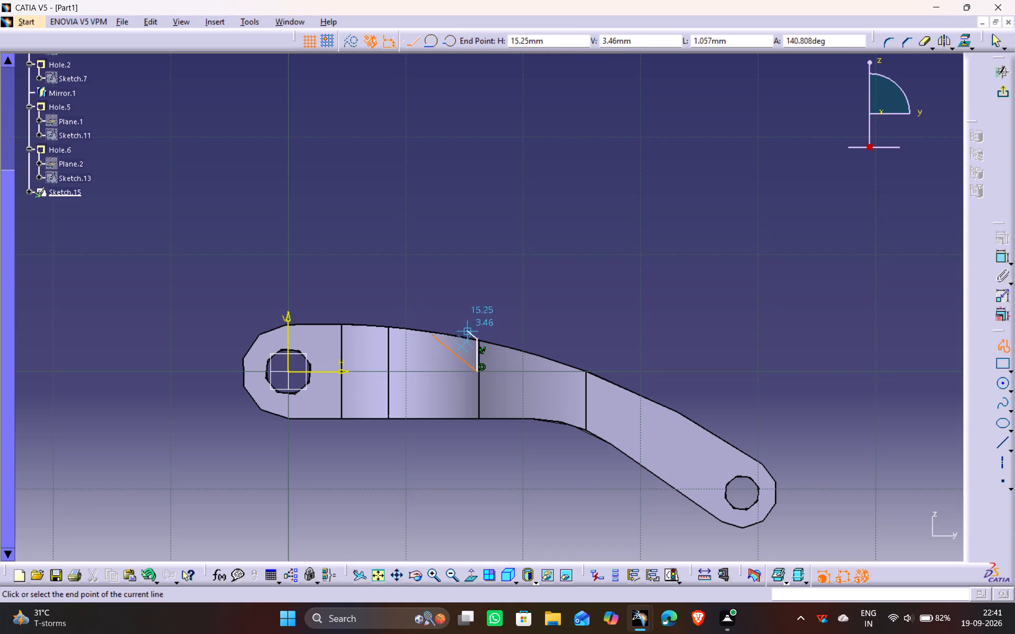
{"action": "left_click", "coordinate": [433, 42]}
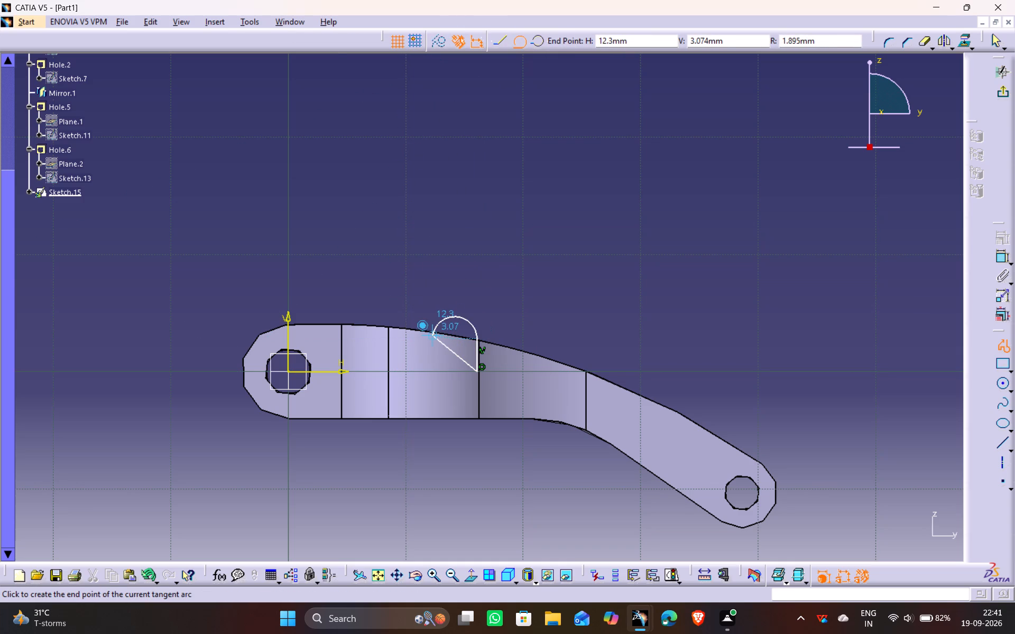
{"action": "left_click", "coordinate": [433, 337]}
{"action": "left_click", "coordinate": [539, 209]}
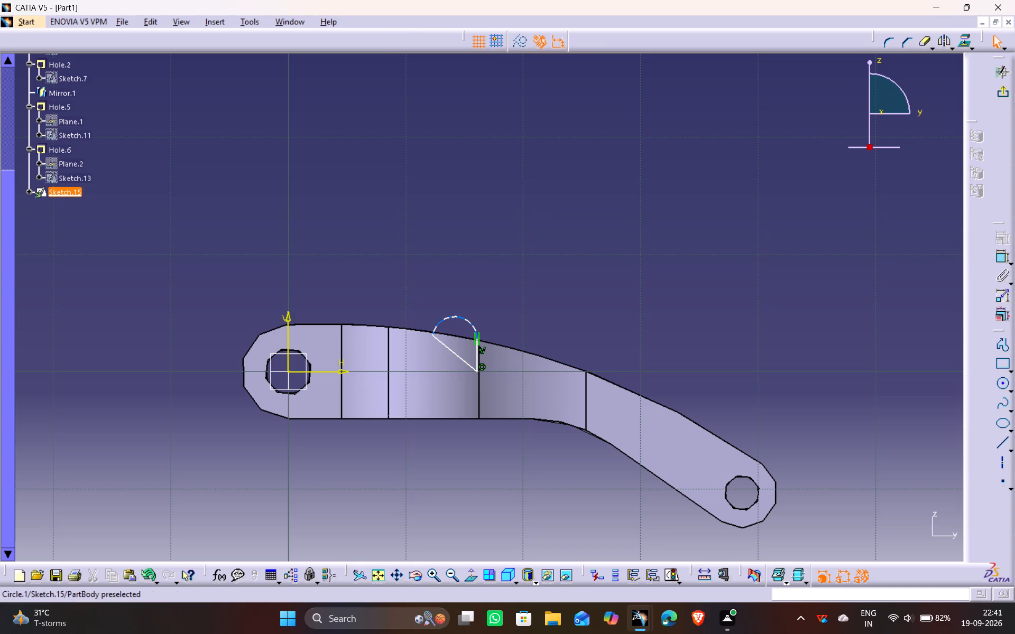
Constrain the profile's arc coincident with the central body's curved upper edge.
{"action": "left_click", "coordinate": [465, 320]}
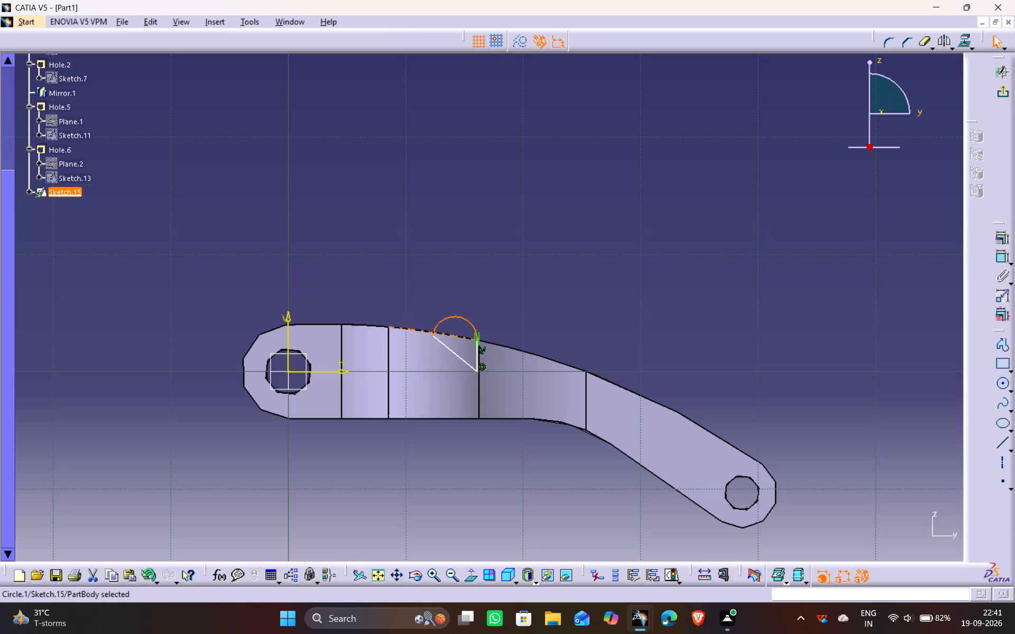
{"action": "left_click", "coordinate": [457, 336], "text": "ctrl"}
{"action": "left_click", "coordinate": [1000, 229]}
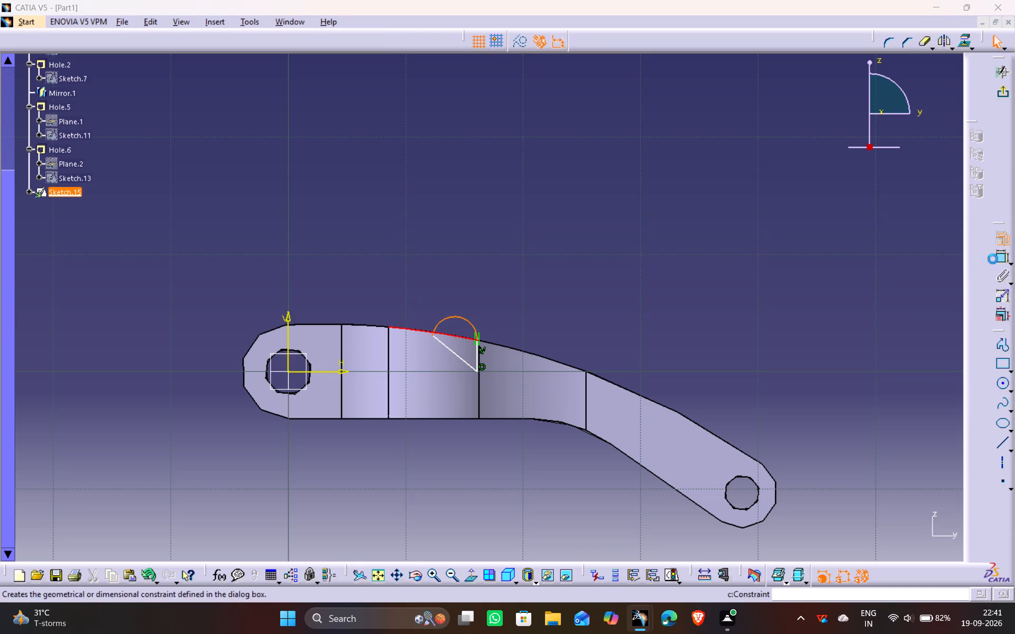
{"action": "left_click", "coordinate": [907, 411]}
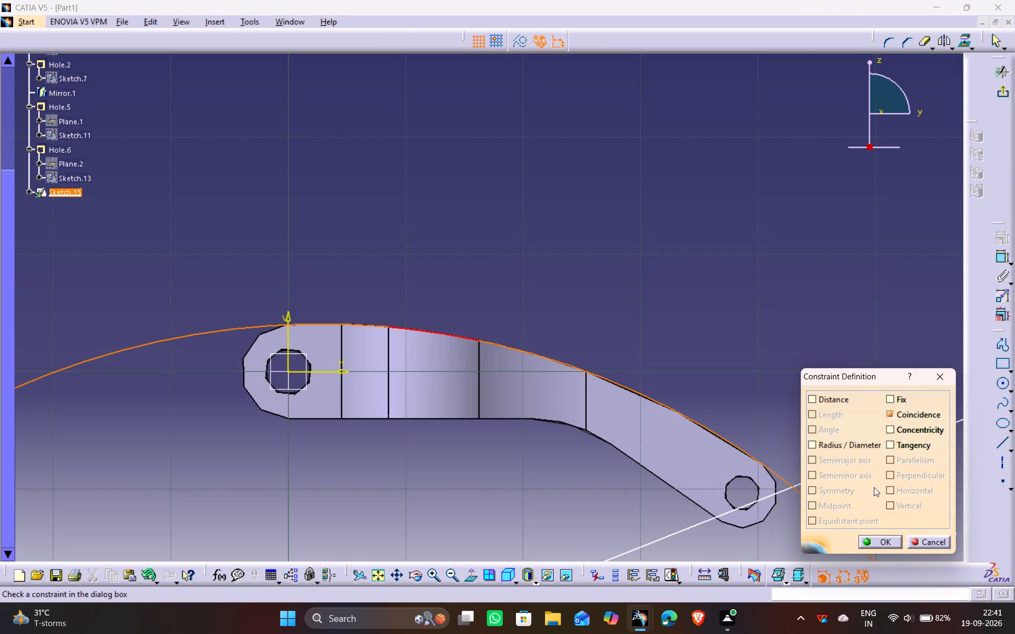
{"action": "left_click", "coordinate": [880, 536]}
{"action": "left_click", "coordinate": [694, 360]}
Delete the tangency between the arc and vertical line and the coincidence at the profile's line corner.
{"action": "middle_click_drag", "start_coordinate": [690, 305], "coordinate": [694, 312], "text": "ctrl"}
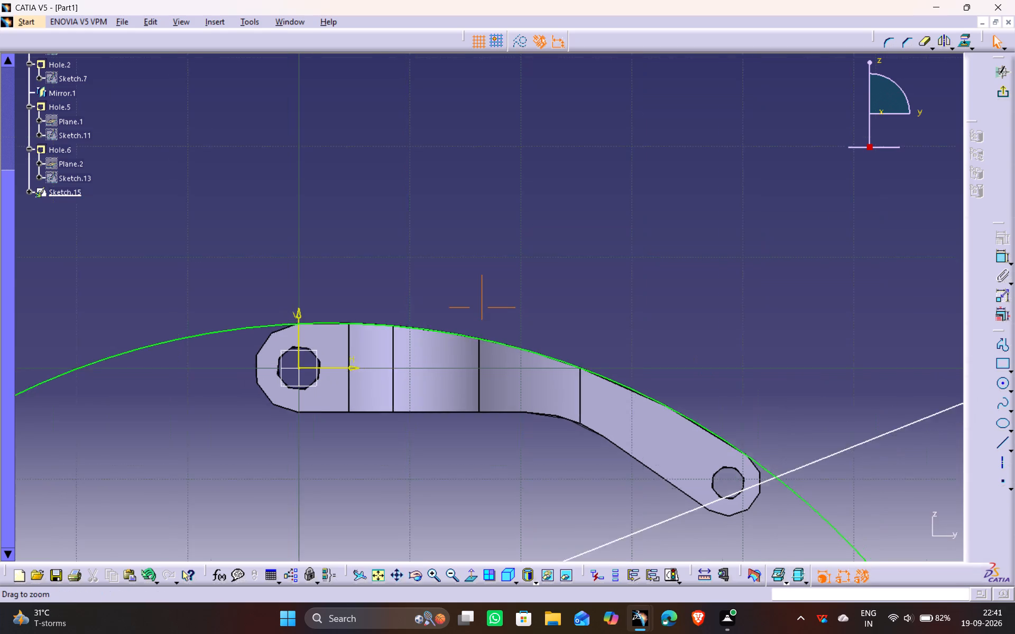
{"action": "middle_click_drag", "start_coordinate": [694, 312], "coordinate": [700, 374], "text": "ctrl"}
{"action": "middle_click_drag", "start_coordinate": [805, 431], "coordinate": [651, 226]}
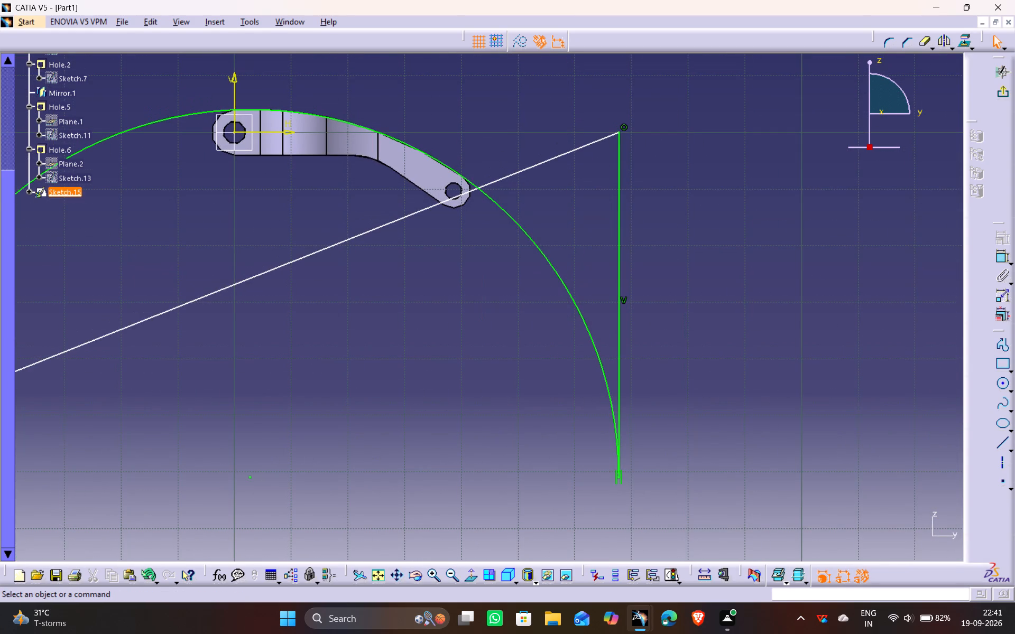
{"action": "left_click", "coordinate": [620, 482]}
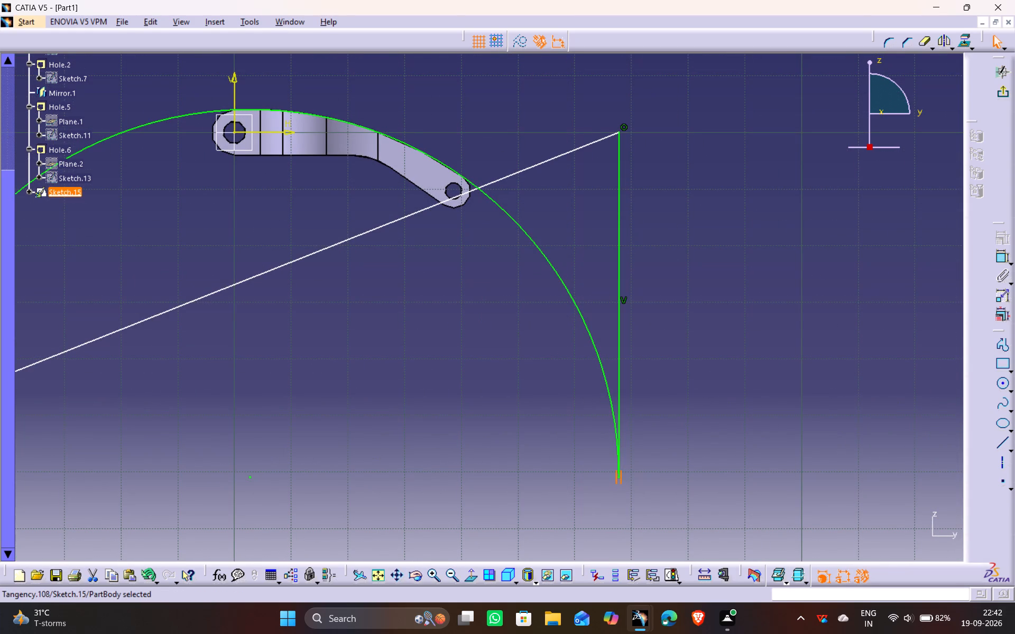
{"action": "key", "text": "Delete"}
{"action": "left_click", "coordinate": [622, 127]}
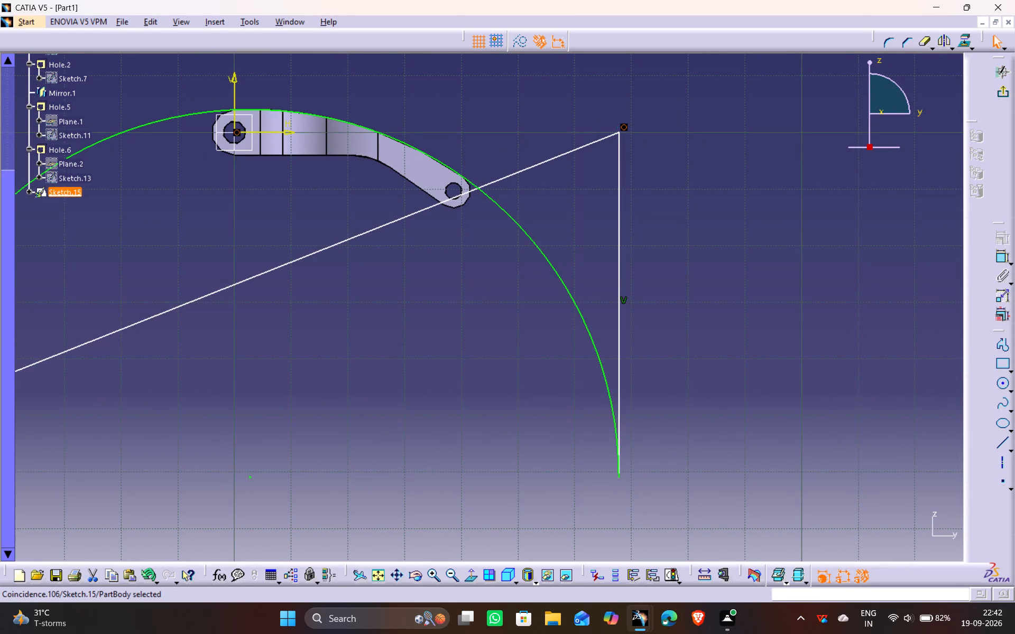
{"action": "key", "text": "Delete"}
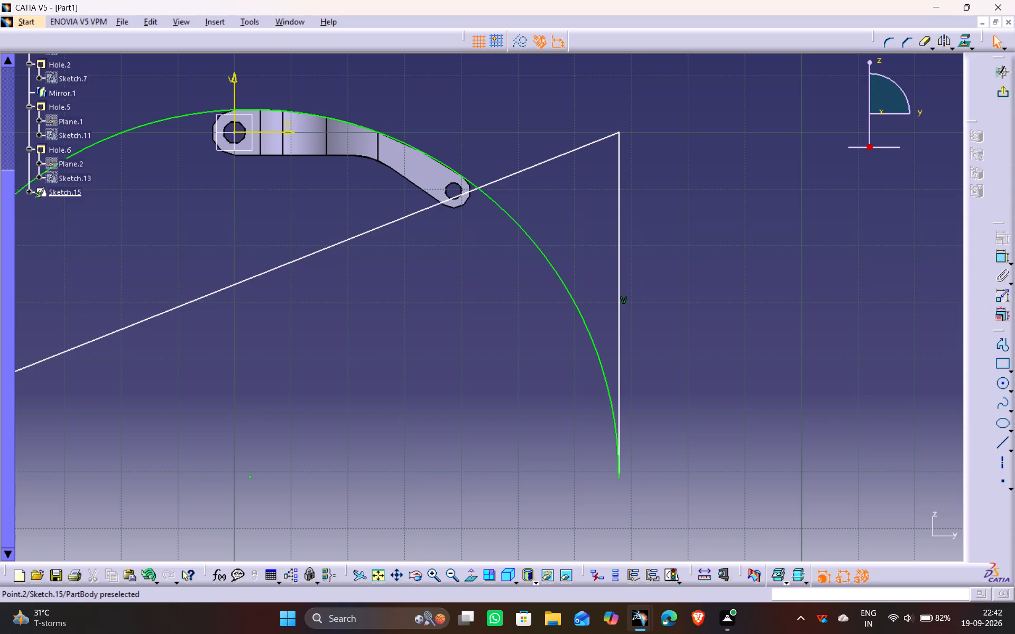
Reposition the profile's three corners to shrink it to a small triangle with its arc along the lever's upper edge.
{"action": "left_click_drag", "start_coordinate": [617, 130], "coordinate": [526, 202]}
{"action": "left_click_drag", "start_coordinate": [623, 132], "coordinate": [623, 133]}
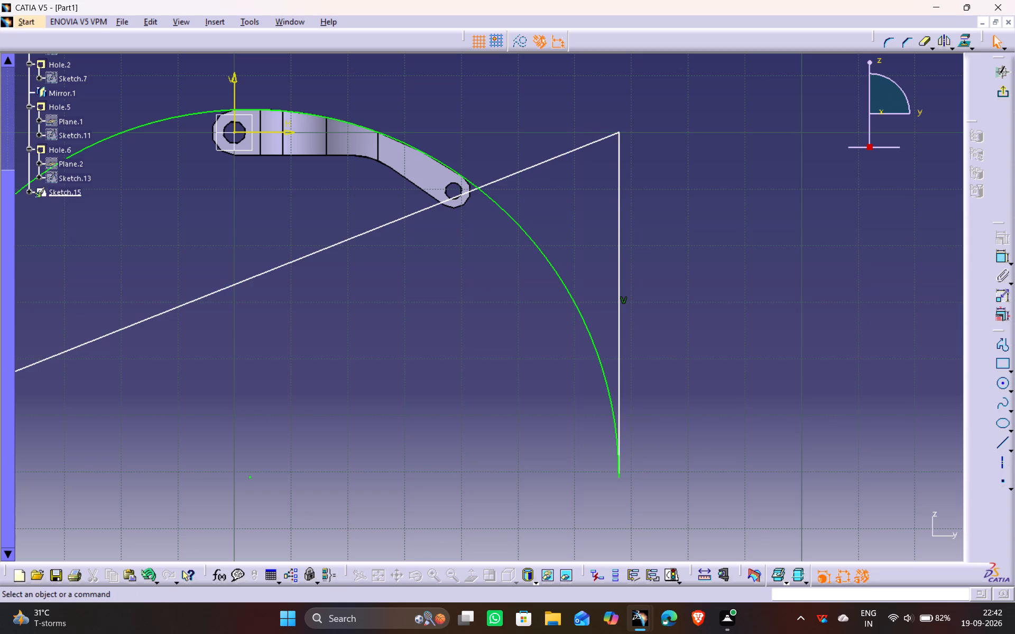
{"action": "left_click_drag", "start_coordinate": [623, 133], "coordinate": [607, 143]}
{"action": "left_click_drag", "start_coordinate": [620, 134], "coordinate": [475, 251]}
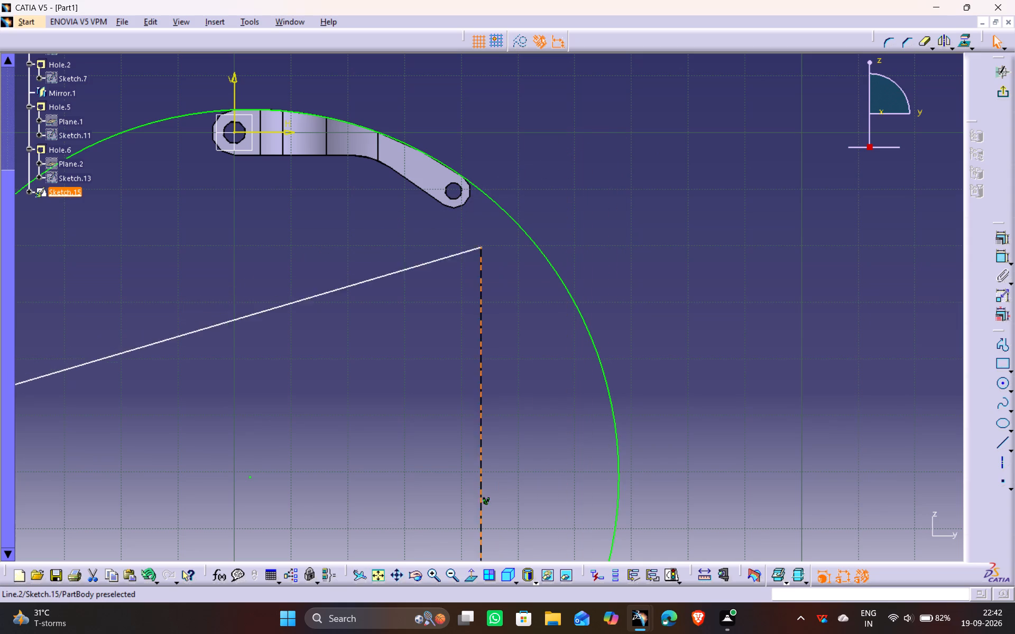
{"action": "left_click_drag", "start_coordinate": [475, 251], "coordinate": [251, 234]}
{"action": "middle_click_drag", "start_coordinate": [520, 284], "coordinate": [545, 331], "text": "ctrl"}
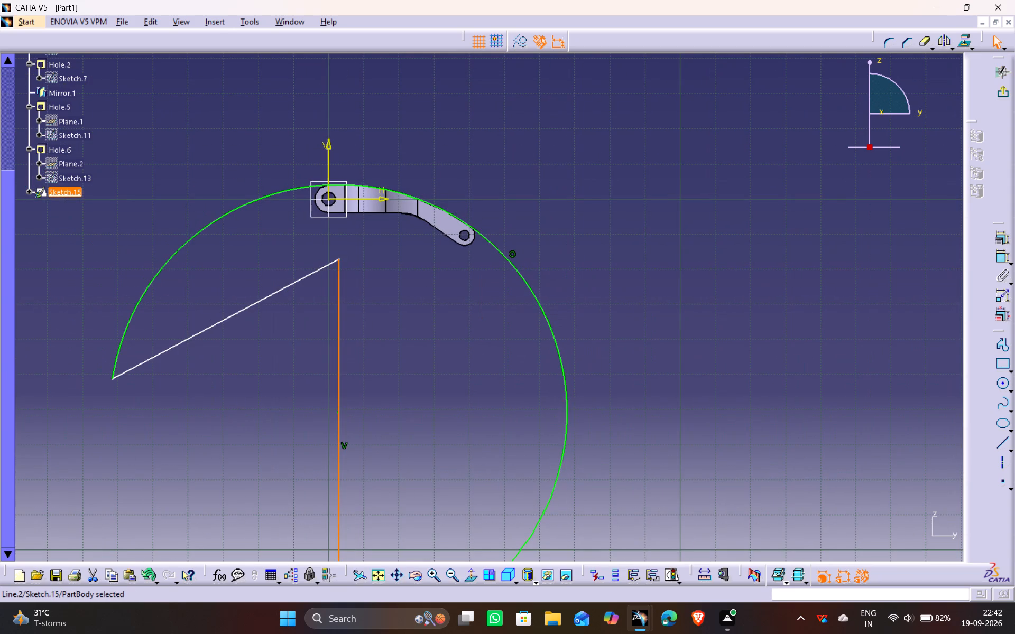
{"action": "middle_click_drag", "start_coordinate": [481, 284], "coordinate": [500, 336], "text": "ctrl"}
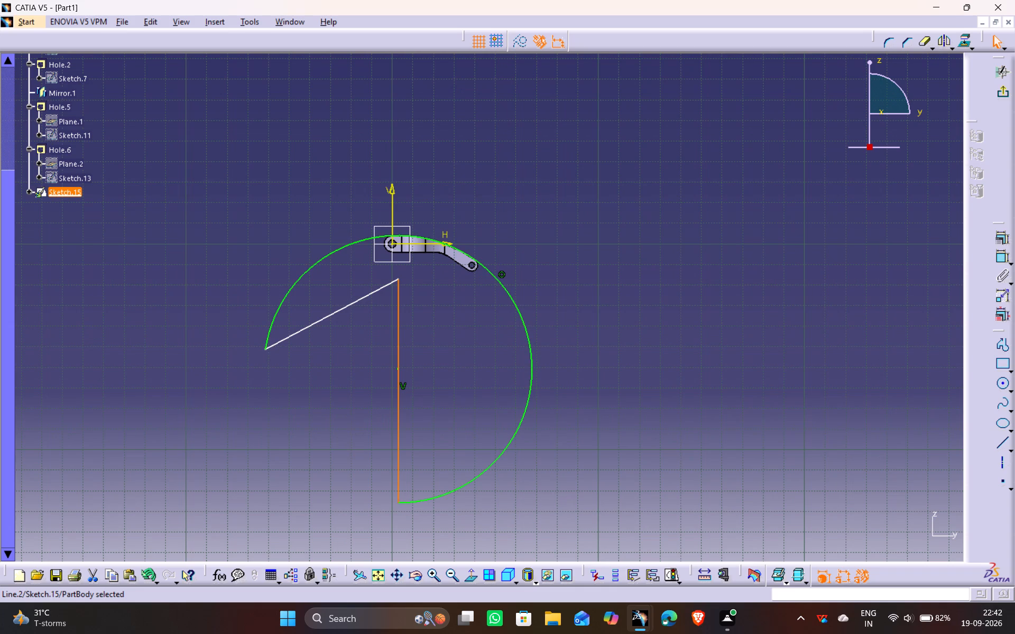
{"action": "left_click", "coordinate": [395, 501]}
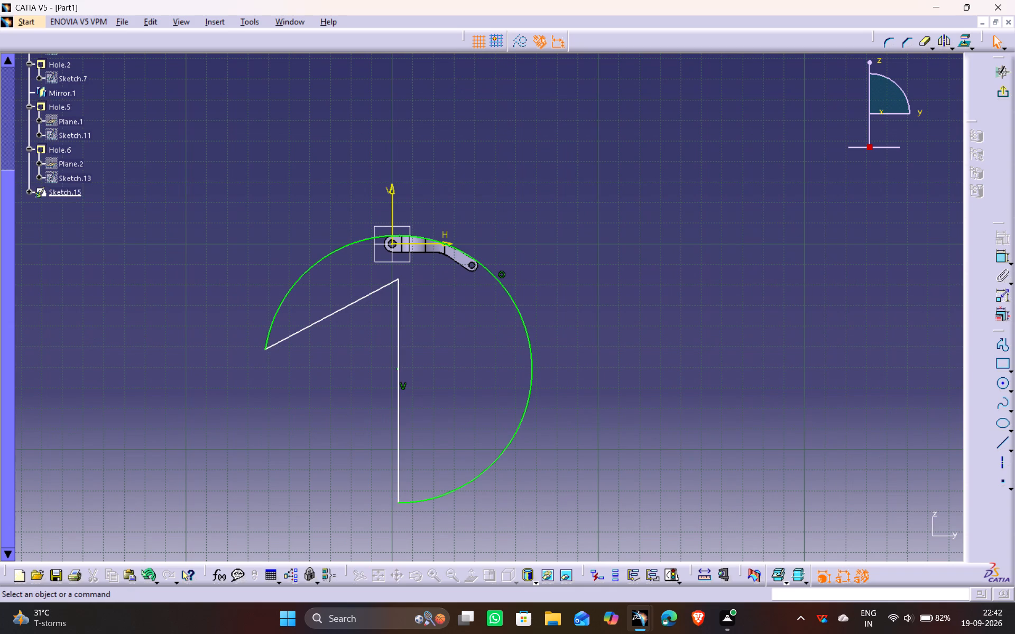
{"action": "left_click_drag", "start_coordinate": [398, 501], "coordinate": [492, 402]}
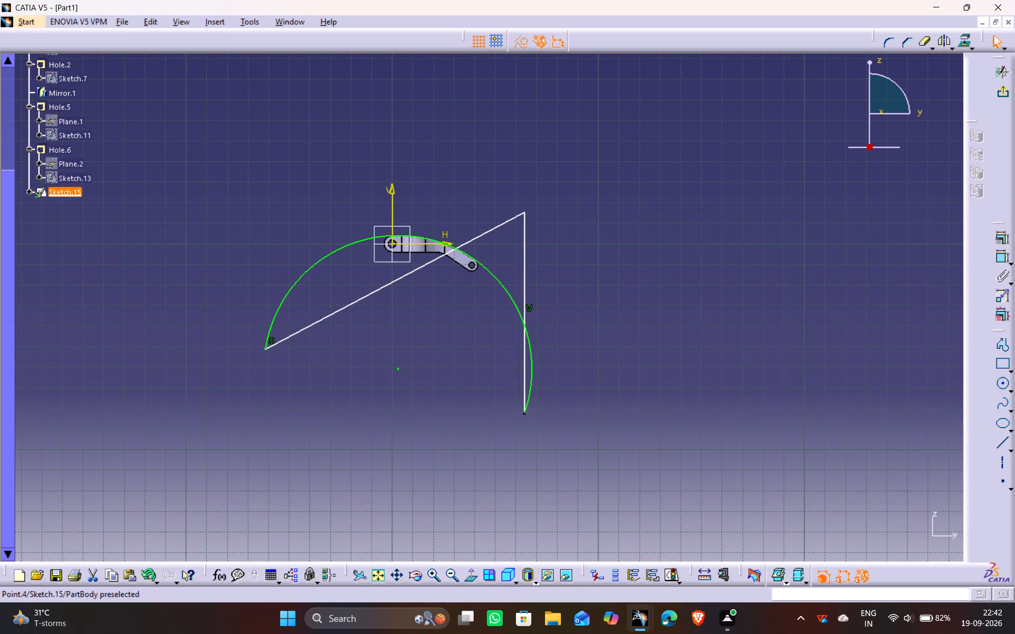
{"action": "left_click_drag", "start_coordinate": [492, 402], "coordinate": [429, 275]}
{"action": "left_click_drag", "start_coordinate": [263, 348], "coordinate": [340, 300]}
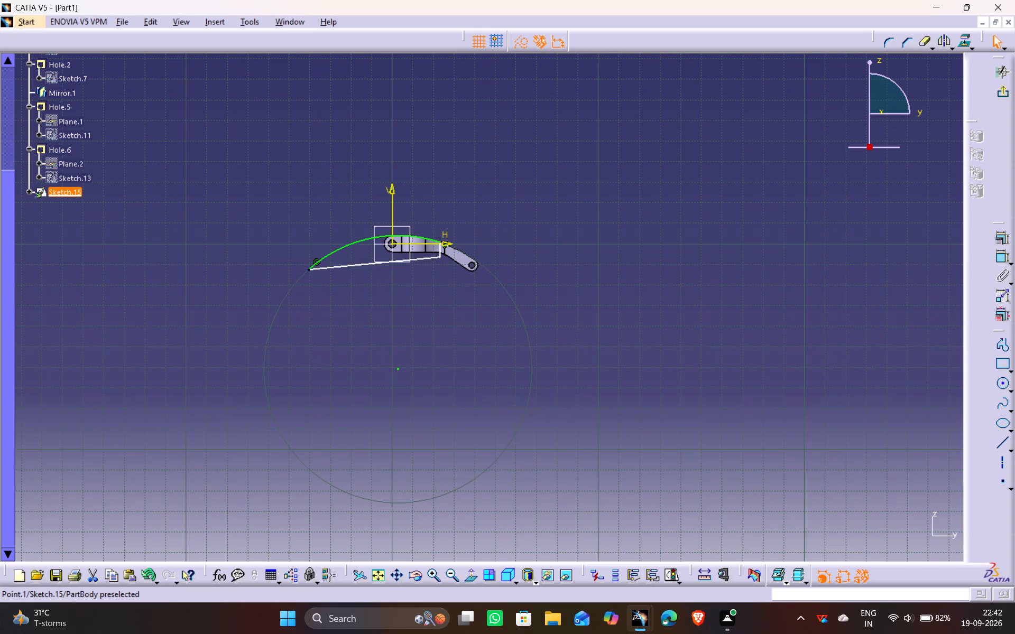
{"action": "left_click_drag", "start_coordinate": [340, 300], "coordinate": [422, 279]}
Shift the triangular profile along the lever's upper edge onto the central body.
{"action": "scroll", "coordinate": [460, 346], "scroll_direction": "up", "scroll_amount": 1, "text": "ctrl"}
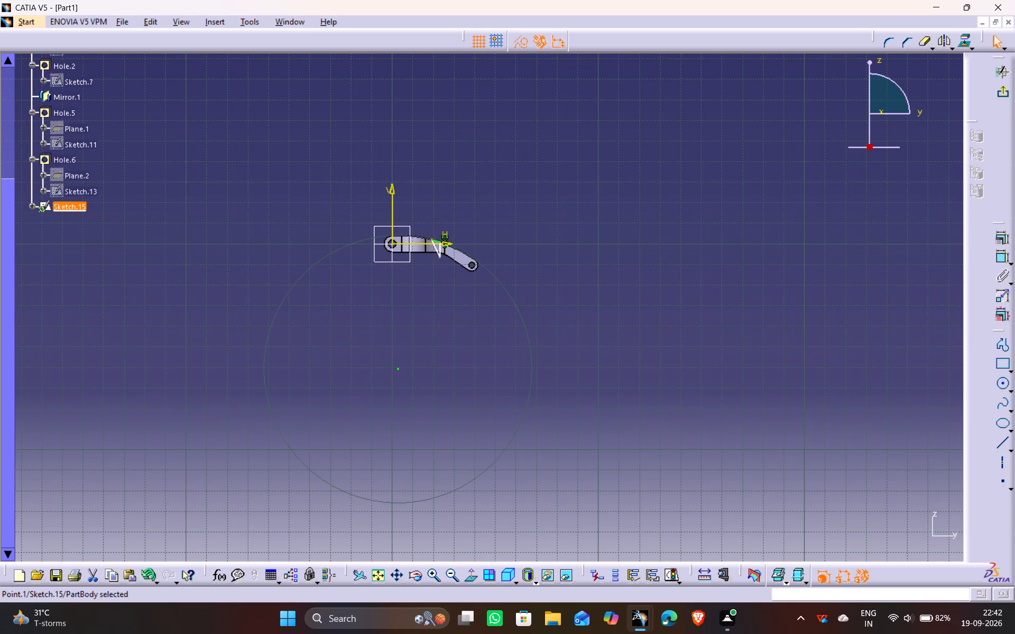
{"action": "middle_click_drag", "start_coordinate": [465, 340], "coordinate": [455, 227], "text": "ctrl"}
{"action": "middle_click_drag", "start_coordinate": [453, 220], "coordinate": [602, 359]}
{"action": "middle_click_drag", "start_coordinate": [522, 423], "coordinate": [501, 329], "text": "ctrl"}
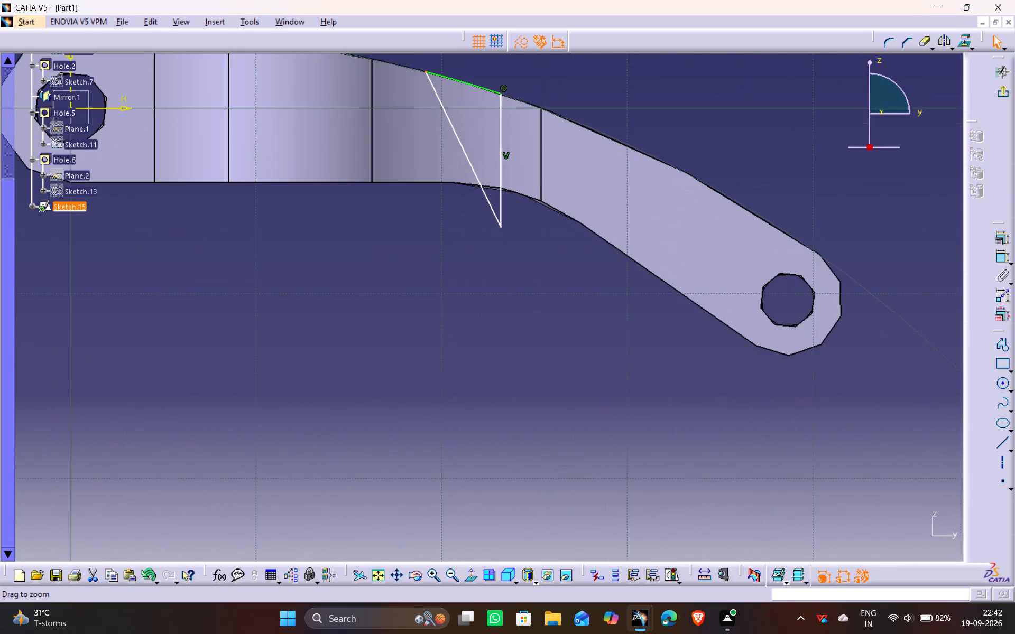
{"action": "middle_click_drag", "start_coordinate": [515, 315], "coordinate": [573, 452]}
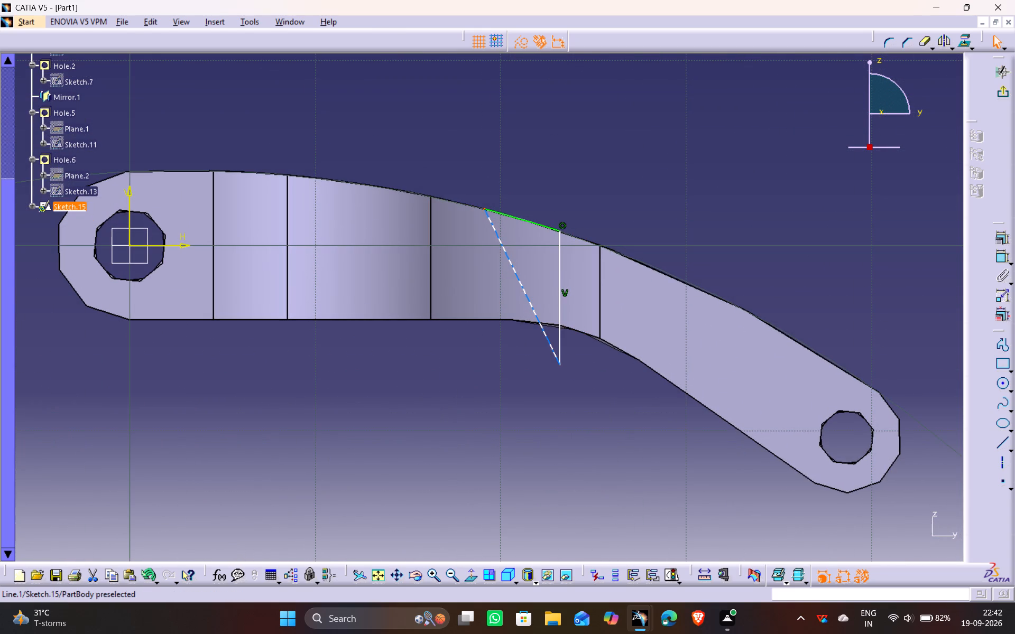
{"action": "left_click_drag", "start_coordinate": [487, 218], "coordinate": [358, 200]}
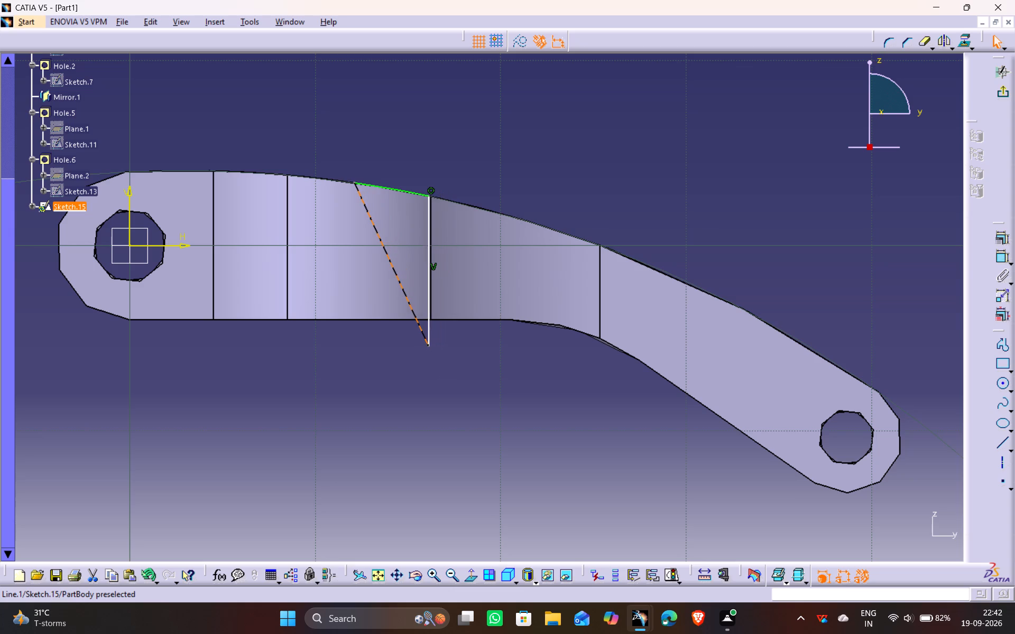
{"action": "left_click_drag", "start_coordinate": [358, 200], "coordinate": [342, 200]}
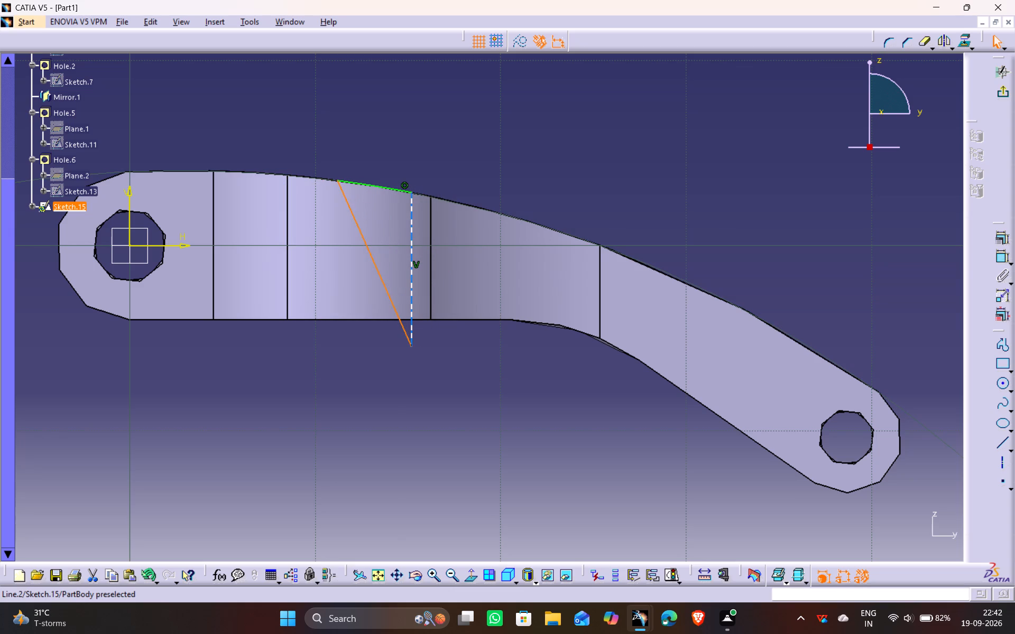
Dimension the profile's vertical line from the sketch's vertical axis and set the distance to 18 mm.
{"action": "left_click", "coordinate": [412, 227]}
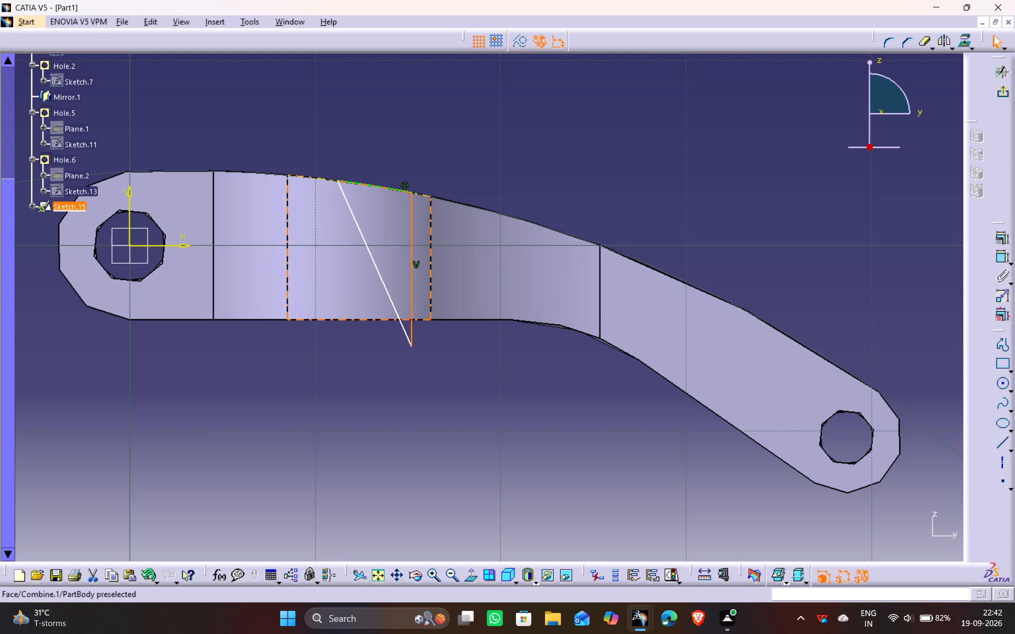
{"action": "left_click", "coordinate": [128, 217], "text": "ctrl"}
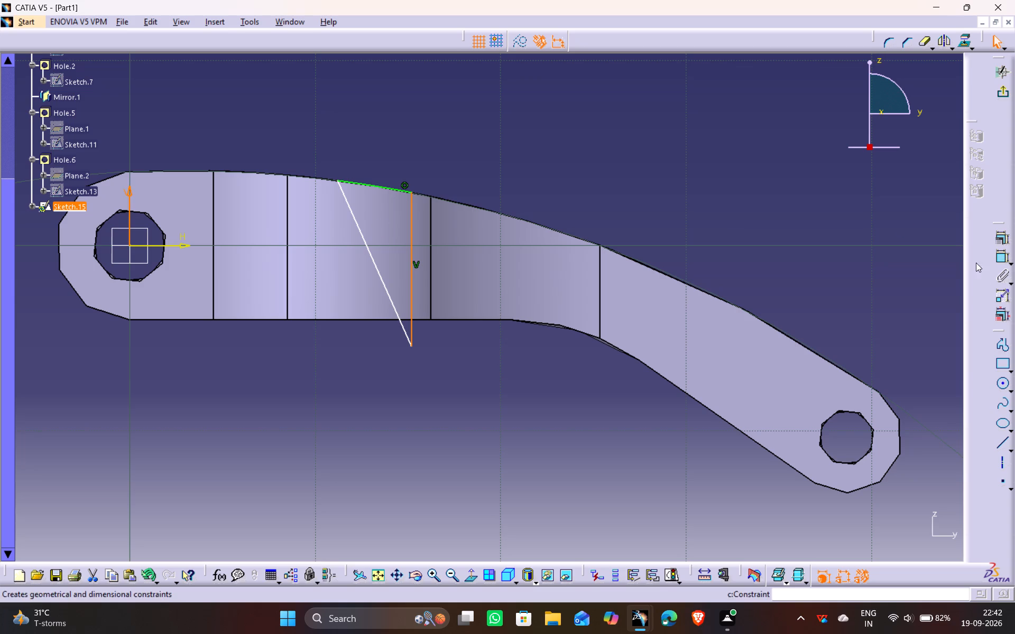
{"action": "left_click", "coordinate": [1001, 259]}
{"action": "middle_click_drag", "start_coordinate": [373, 100], "coordinate": [440, 126]}
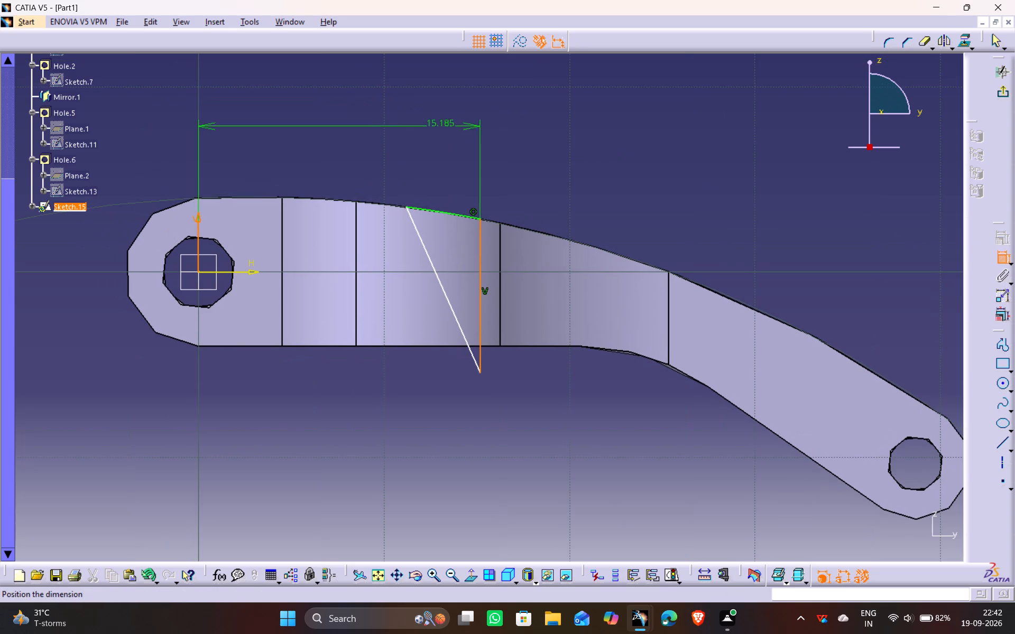
{"action": "left_click", "coordinate": [354, 121]}
{"action": "double_click", "coordinate": [357, 118]}
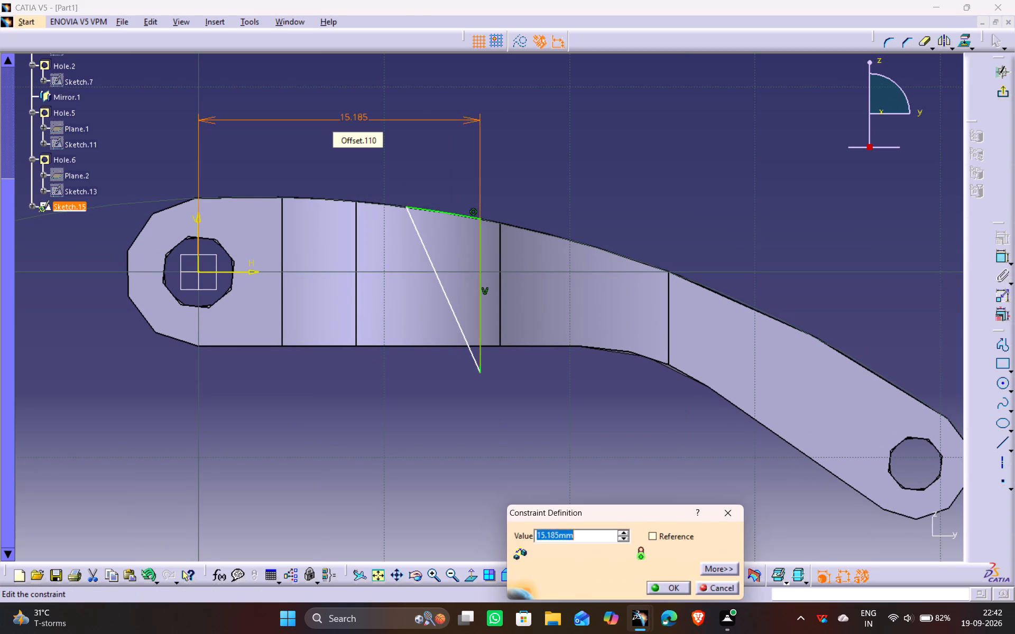
{"action": "key", "text": "1"}
{"action": "key", "text": "8"}
{"action": "key", "text": "Return"}
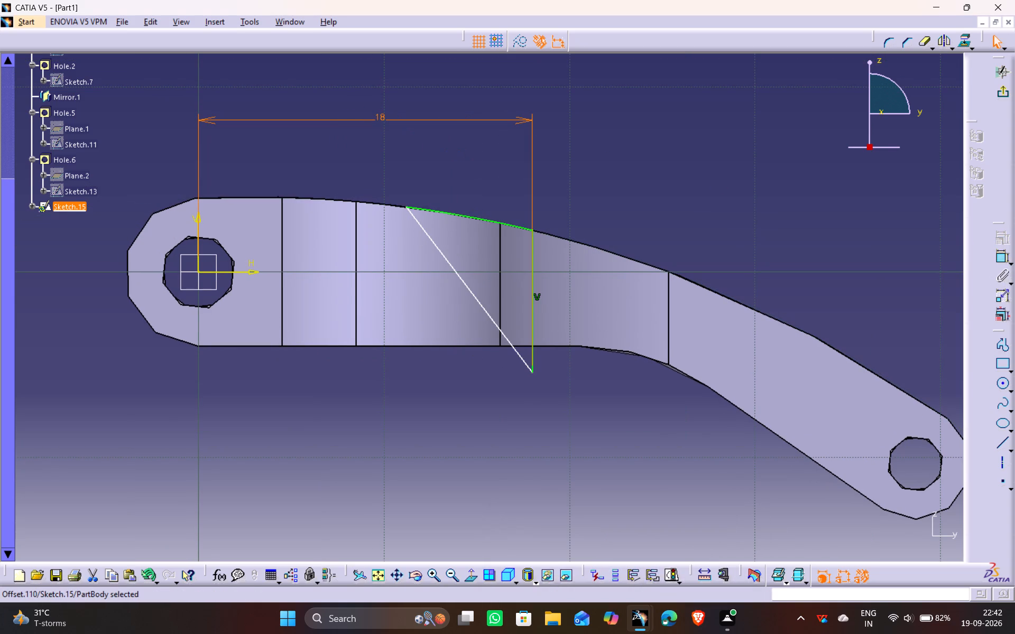
Dimension the triangular profile's corner nearest the pivot hole from the sketch's vertical axis and set the distance to 10 mm.
{"action": "left_click", "coordinate": [570, 152]}
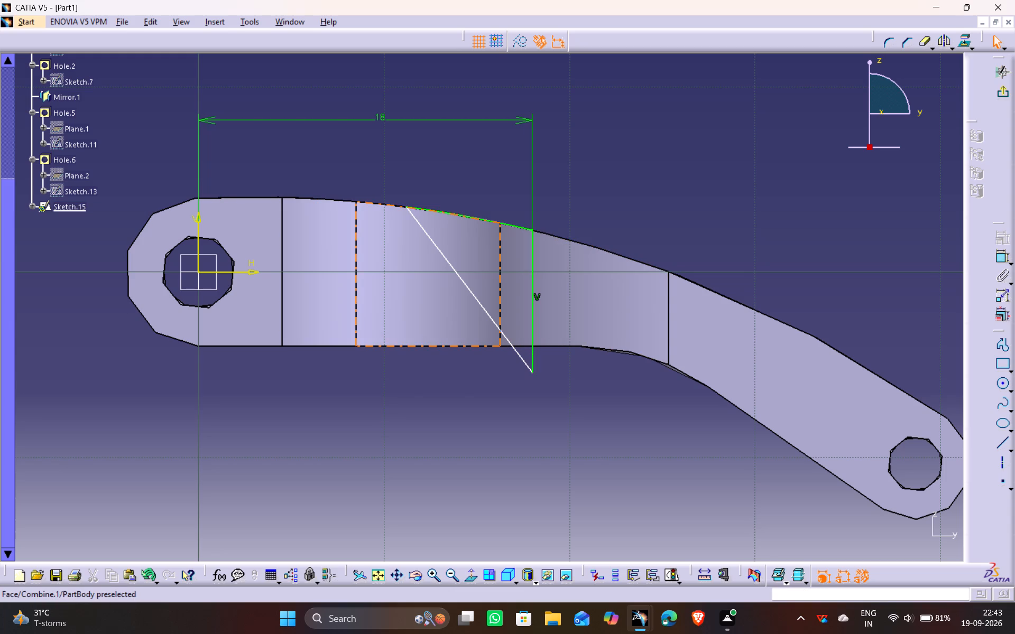
{"action": "scroll", "coordinate": [481, 142], "scroll_direction": "up", "scroll_amount": 1}
{"action": "middle_click_drag", "start_coordinate": [479, 142], "coordinate": [490, 178]}
{"action": "left_click_drag", "start_coordinate": [476, 146], "coordinate": [490, 178]}
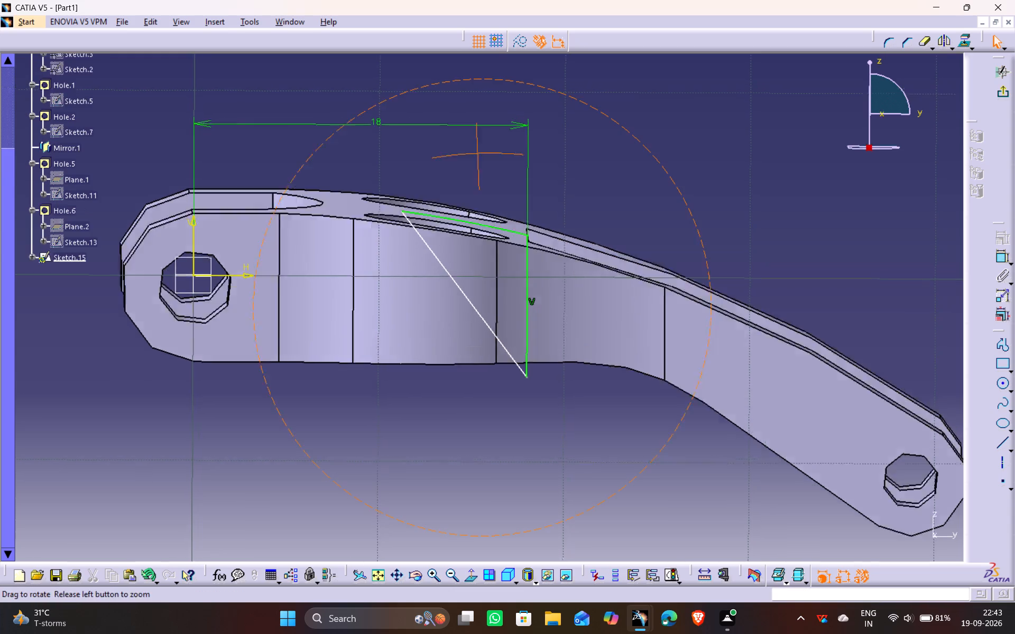
{"action": "left_click_drag", "start_coordinate": [490, 178], "coordinate": [457, 174]}
{"action": "middle_click_drag", "start_coordinate": [490, 178], "coordinate": [457, 173]}
{"action": "scroll", "coordinate": [493, 229], "scroll_direction": "down", "scroll_amount": 1}
{"action": "scroll", "coordinate": [454, 169], "scroll_direction": "up", "scroll_amount": 1}
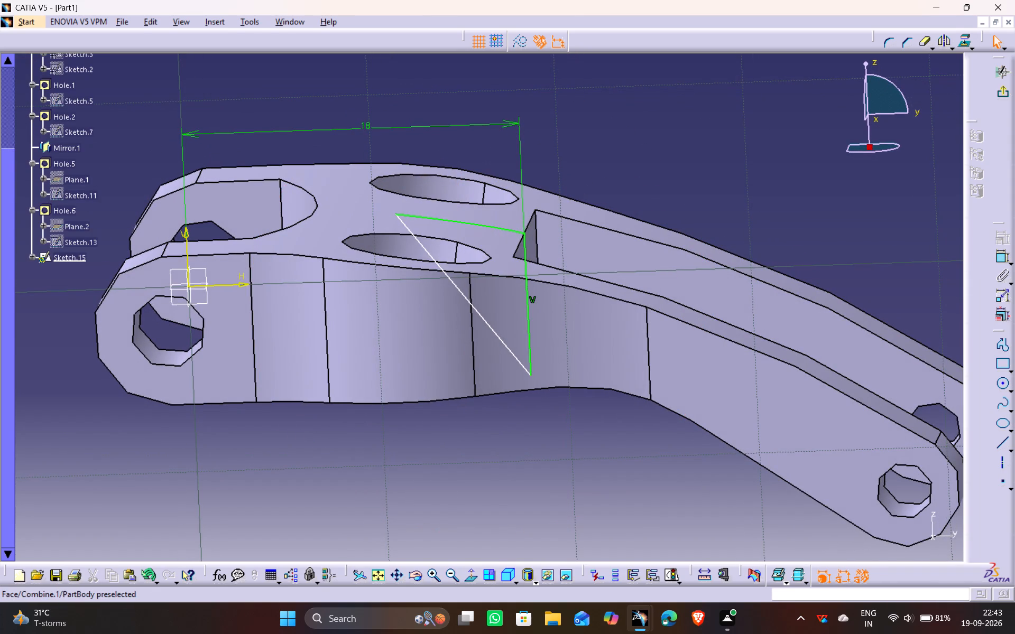
{"action": "left_click", "coordinate": [473, 578]}
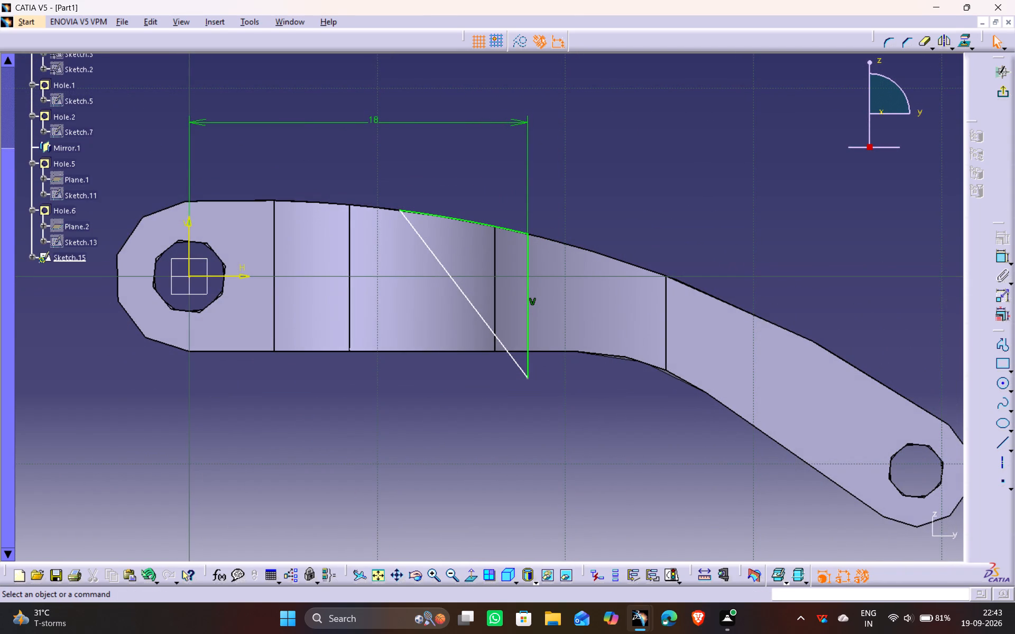
{"action": "left_click", "coordinate": [999, 261]}
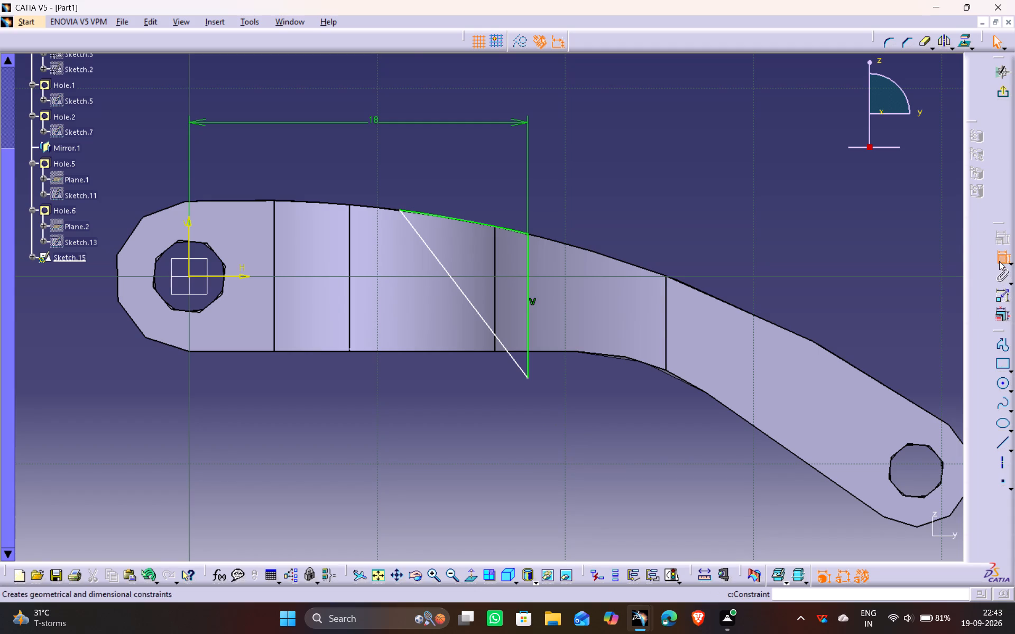
{"action": "left_click", "coordinate": [400, 208]}
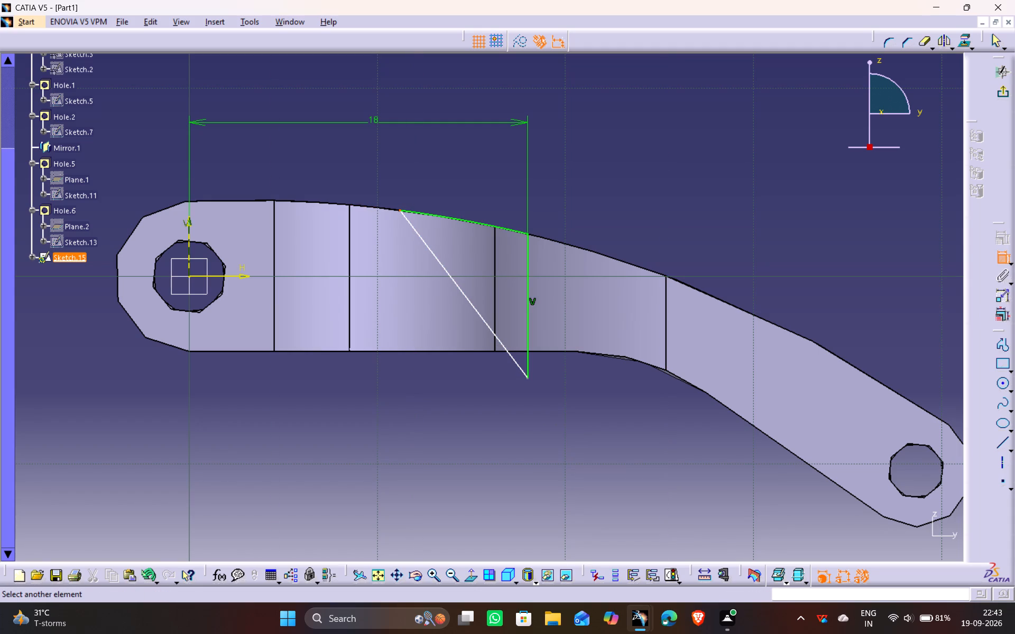
{"action": "left_click", "coordinate": [187, 237]}
{"action": "left_click", "coordinate": [279, 171]}
{"action": "left_click", "coordinate": [281, 165]}
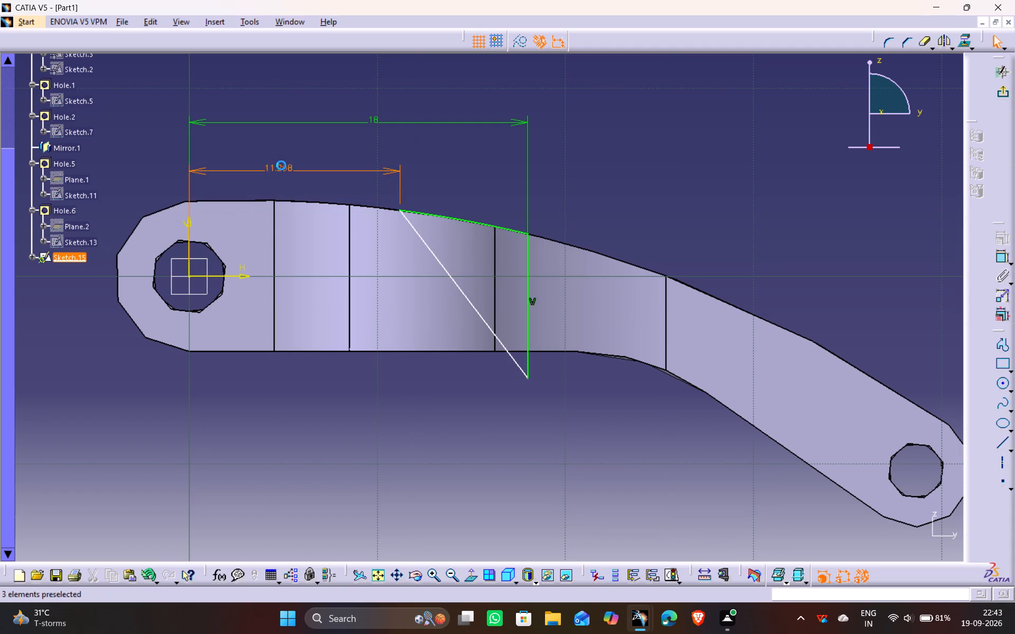
{"action": "left_click", "coordinate": [277, 166]}
{"action": "double_click", "coordinate": [277, 169]}
{"action": "type", "text": "10"}
{"action": "key", "text": "Return"}
{"action": "left_click", "coordinate": [598, 158]}
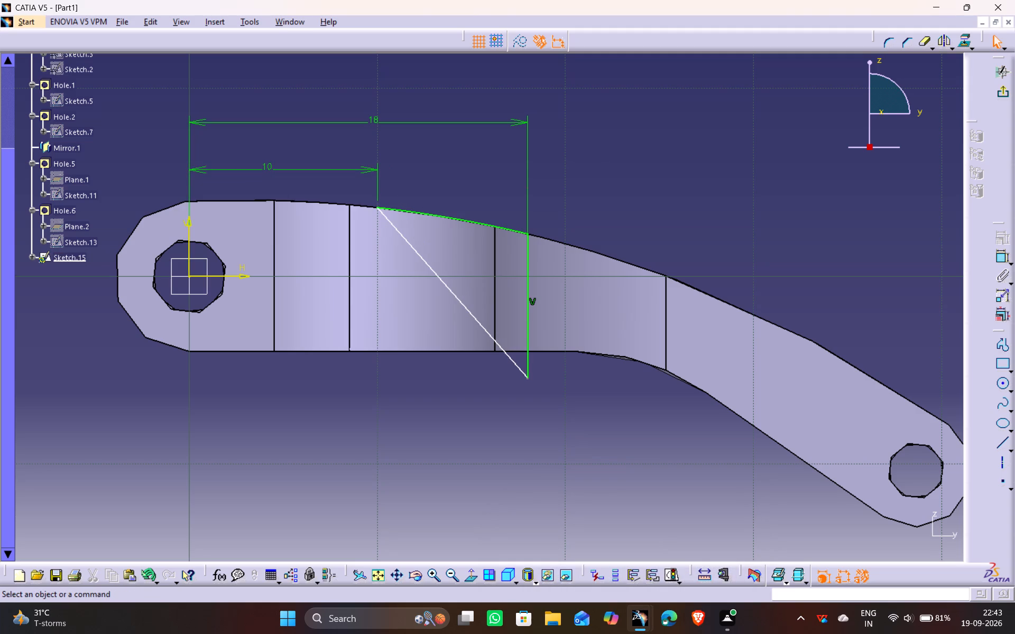
Dimension the length of the triangular profile's vertical line and set it to 4 mm.
{"action": "left_click", "coordinate": [465, 310]}
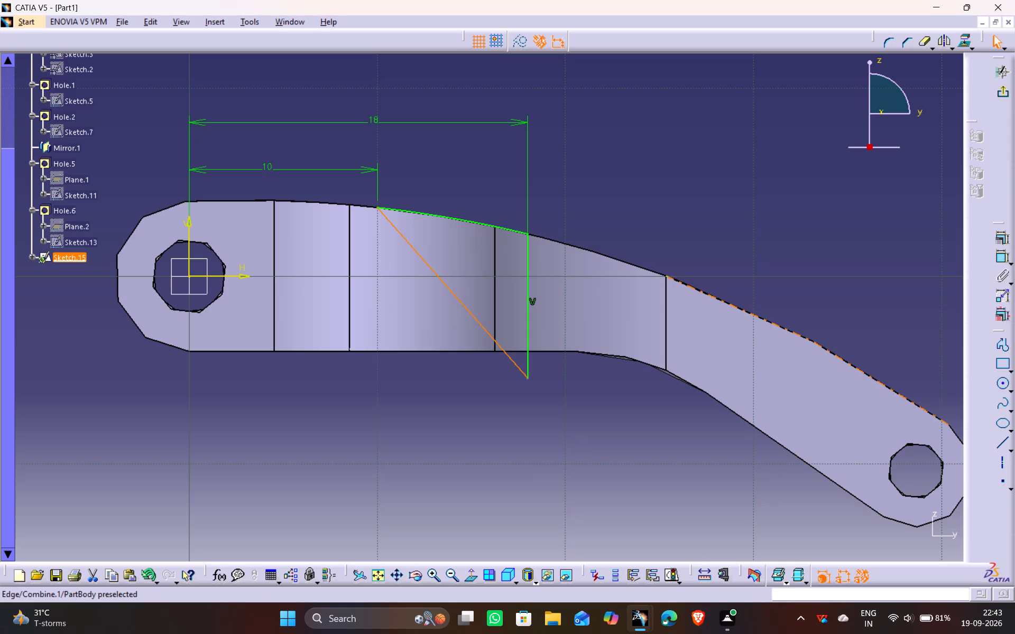
{"action": "left_click", "coordinate": [527, 336]}
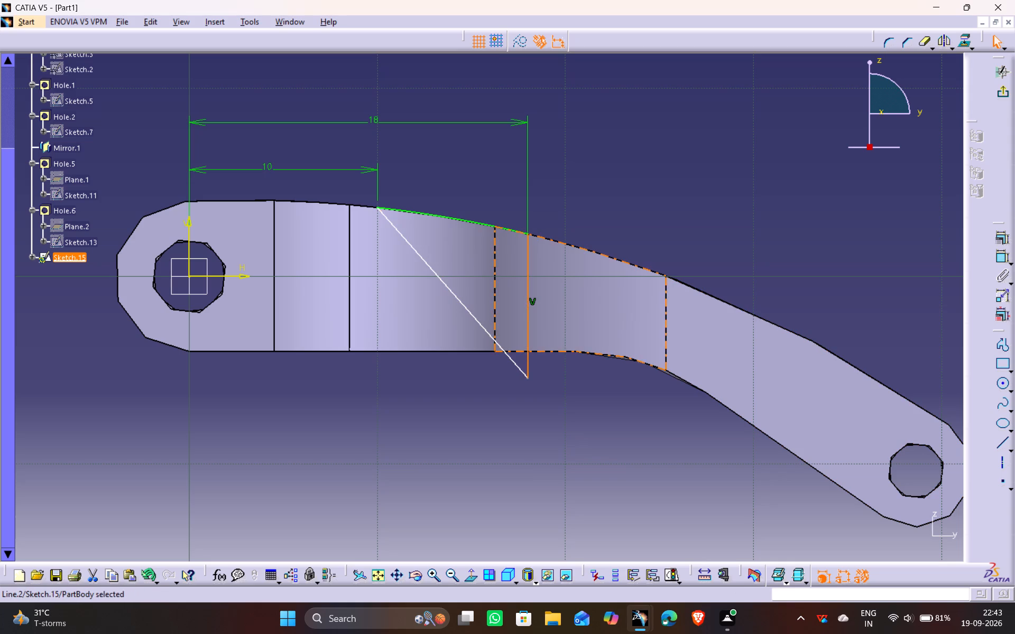
{"action": "left_click", "coordinate": [1002, 254]}
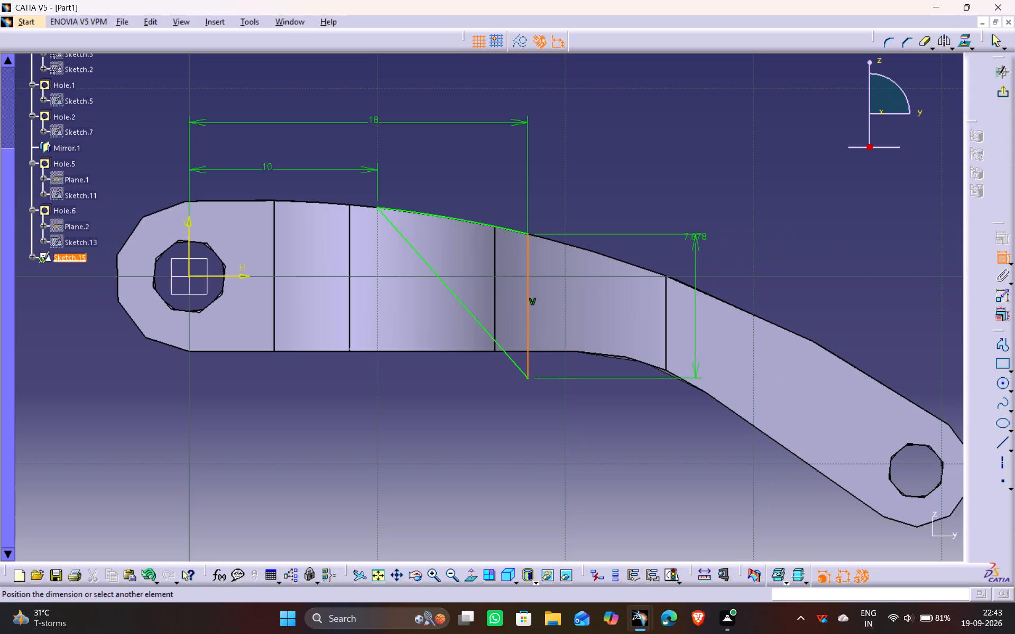
{"action": "left_click", "coordinate": [704, 251]}
{"action": "double_click", "coordinate": [709, 247]}
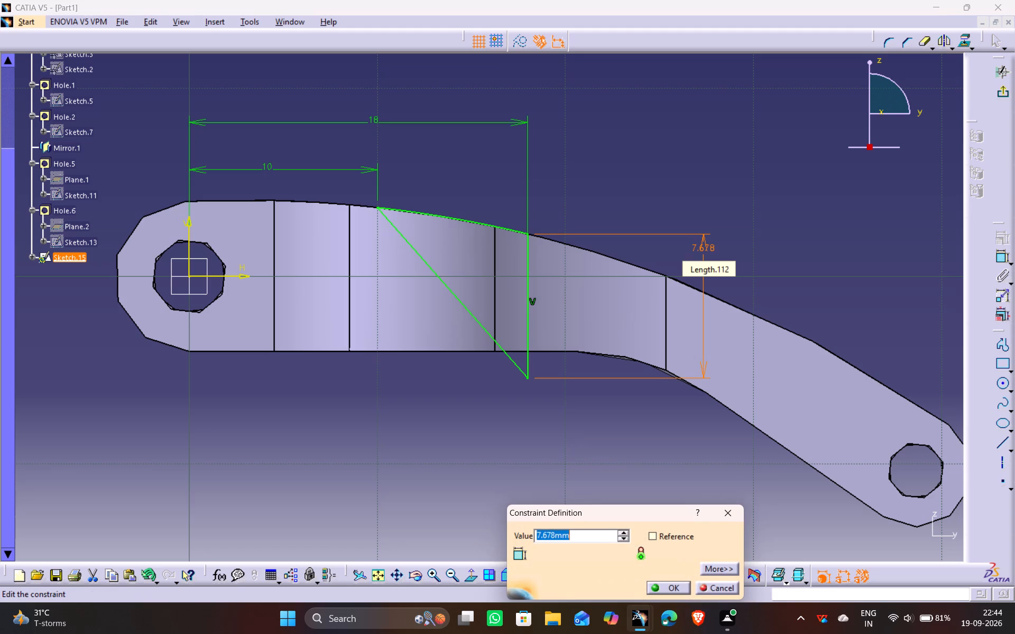
{"action": "key", "text": "4"}
{"action": "key", "text": "Return"}
{"action": "left_click", "coordinate": [653, 148]}
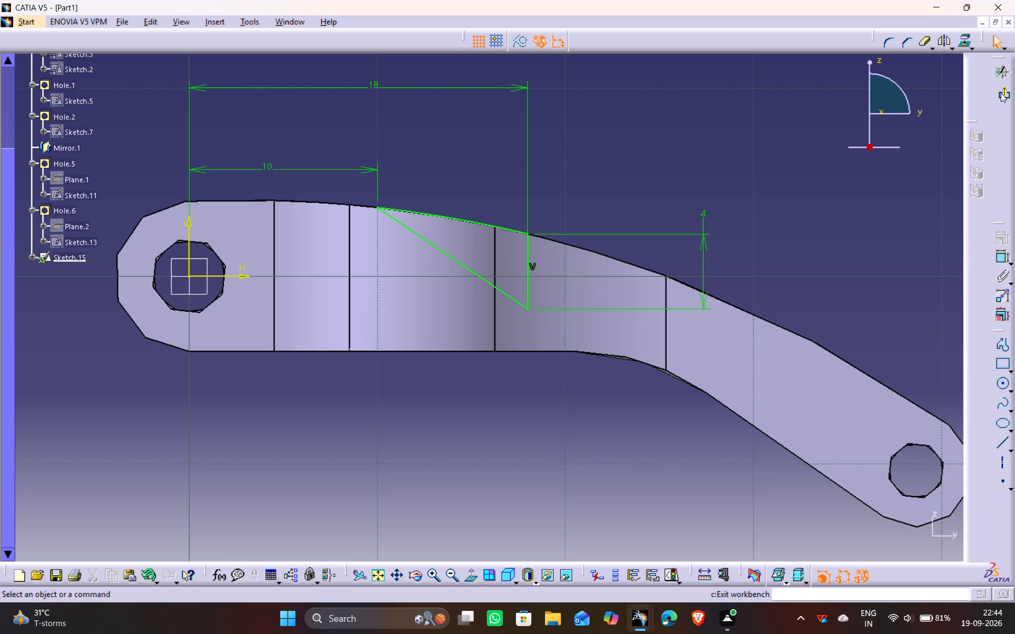
Exit the sketch and cut a pocket from the triangular profile with mirrored extent and a depth of 2.5 mm.
{"action": "left_click", "coordinate": [1001, 93]}
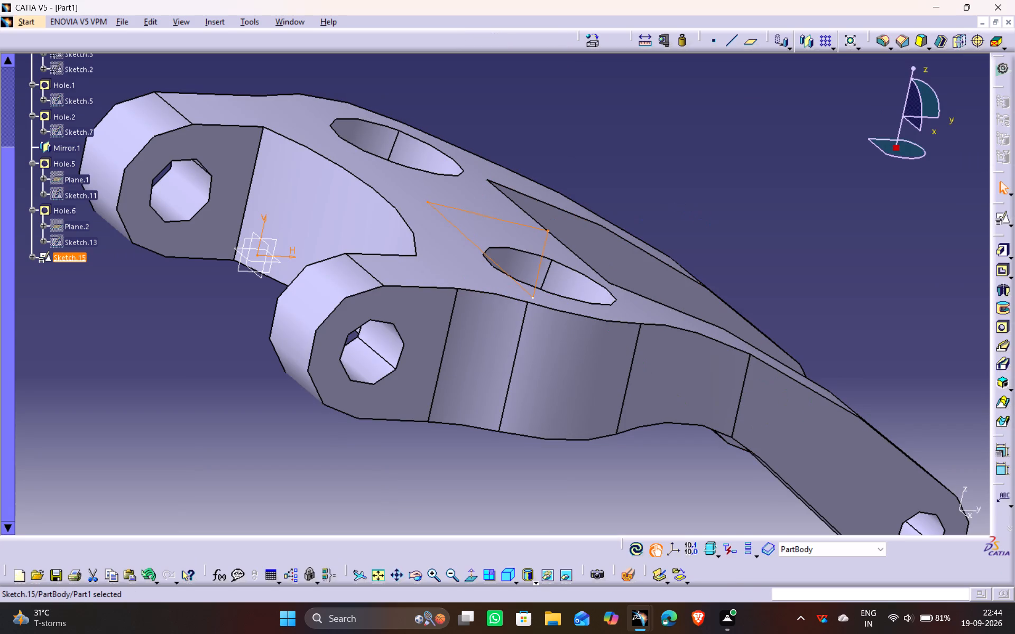
{"action": "scroll", "coordinate": [778, 163], "scroll_direction": "up", "scroll_amount": 1}
{"action": "middle_click_drag", "start_coordinate": [778, 163], "coordinate": [608, 249]}
{"action": "scroll", "coordinate": [778, 163], "scroll_direction": "down", "scroll_amount": 1}
{"action": "left_click_drag", "start_coordinate": [776, 163], "coordinate": [609, 248]}
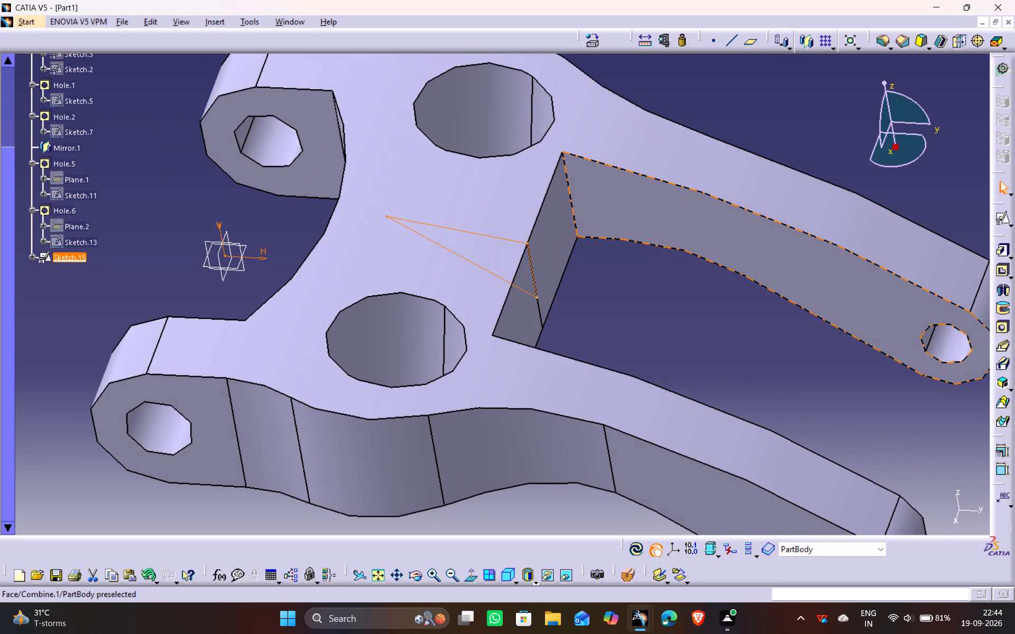
{"action": "left_click", "coordinate": [1005, 269]}
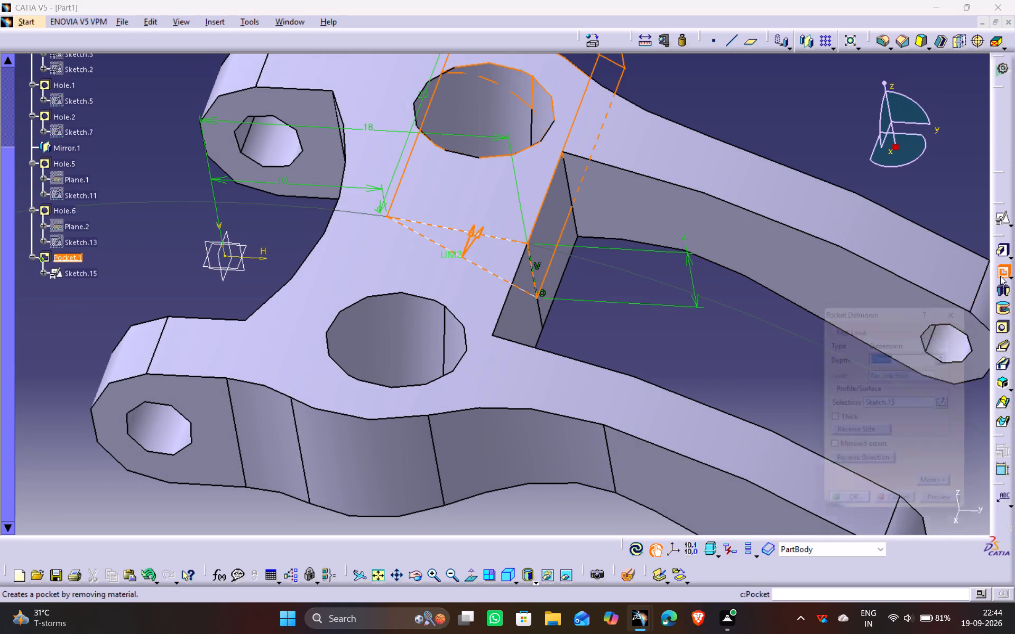
{"action": "left_click", "coordinate": [847, 455]}
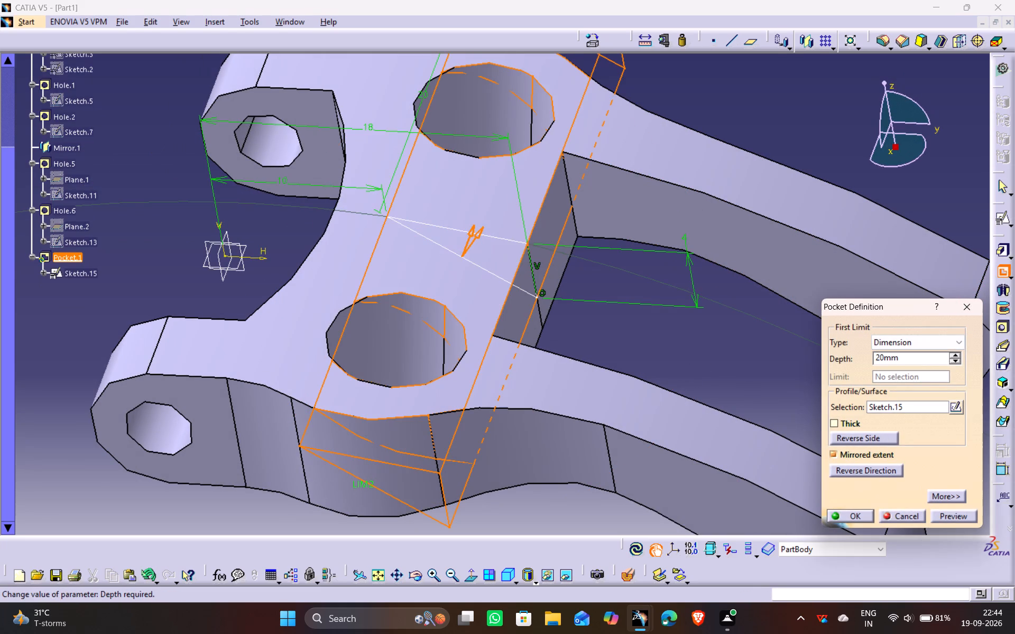
{"action": "left_click_drag", "start_coordinate": [885, 356], "coordinate": [788, 375]}
{"action": "type", "text": "2.5"}
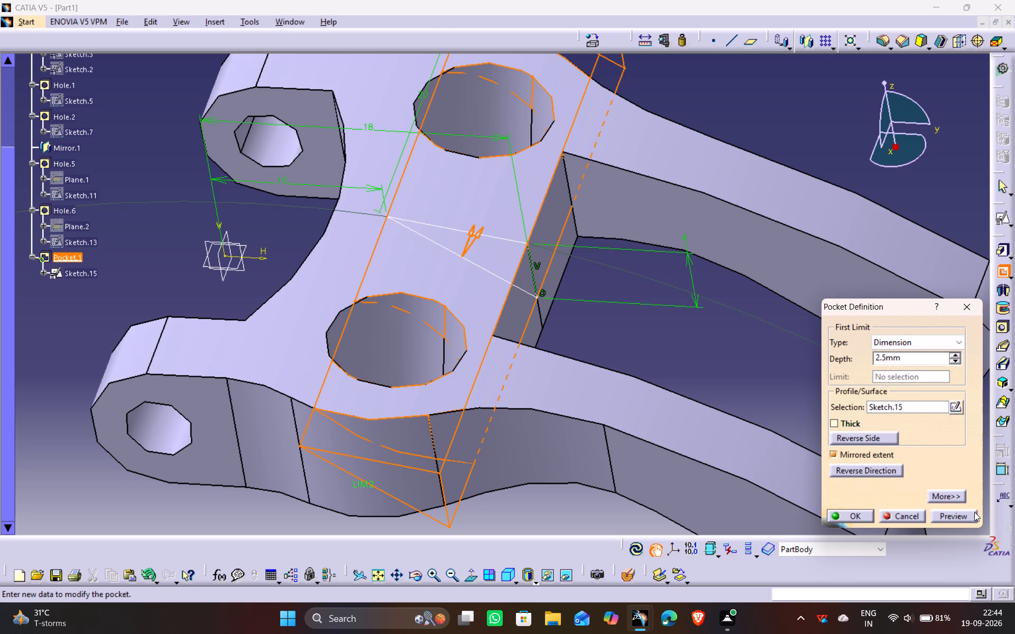
{"action": "left_click", "coordinate": [963, 515]}
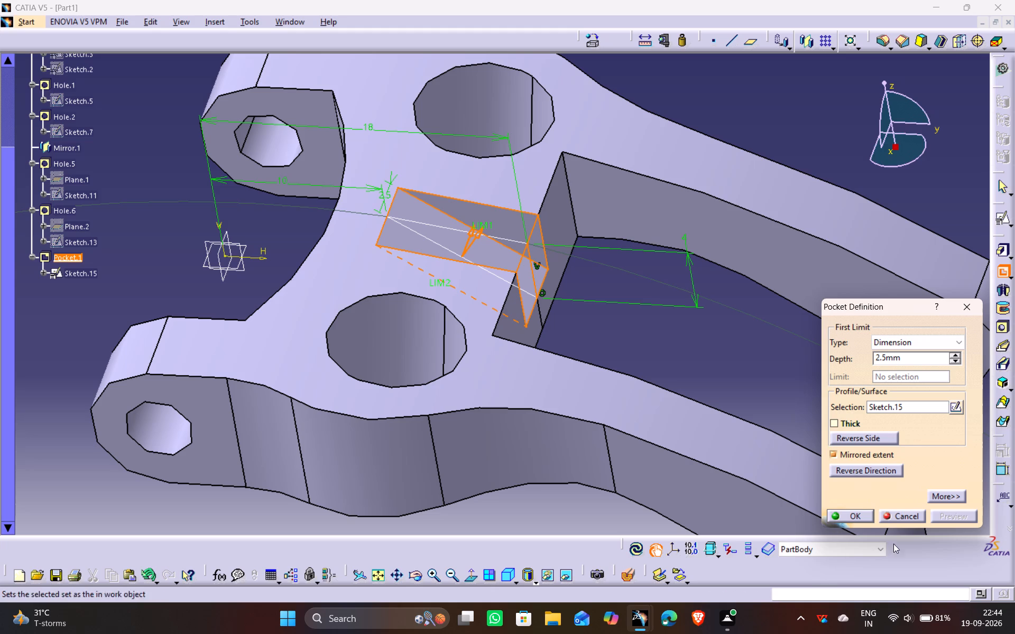
{"action": "left_click", "coordinate": [856, 515]}
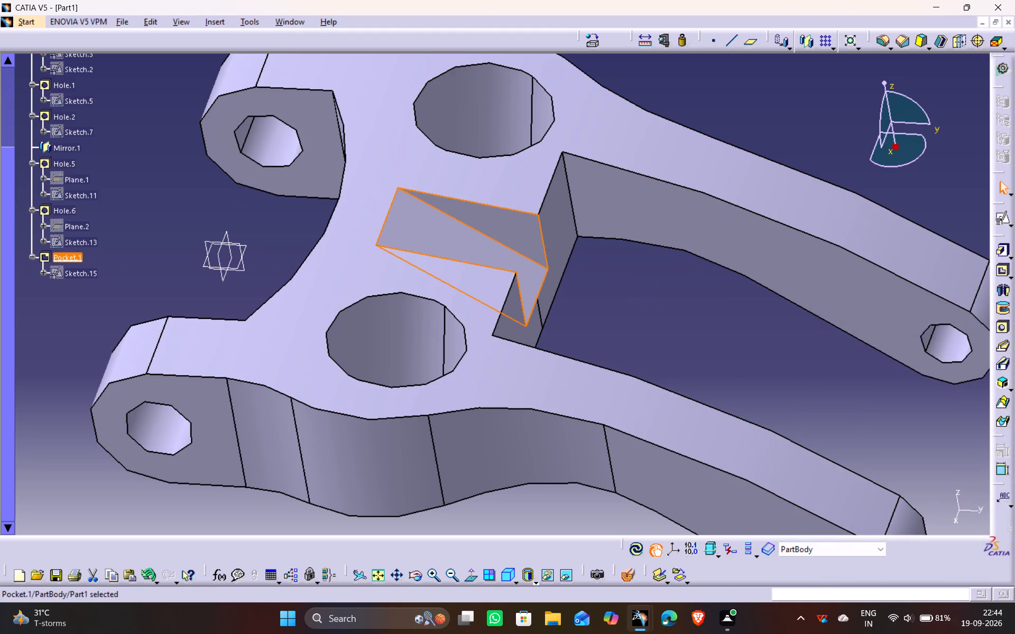
{"action": "left_click_drag", "start_coordinate": [744, 359], "coordinate": [735, 351]}
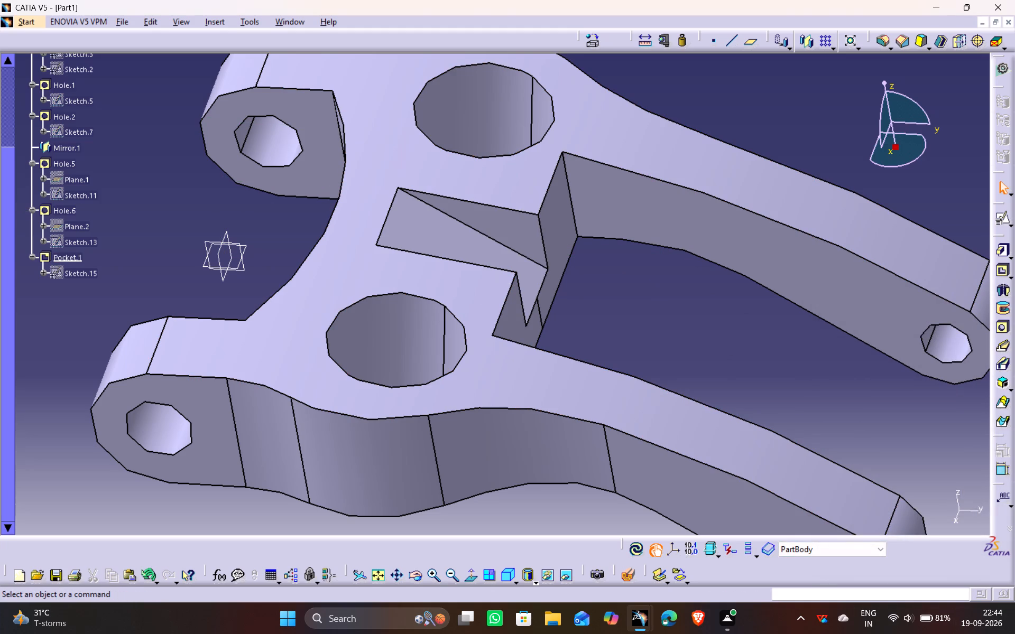
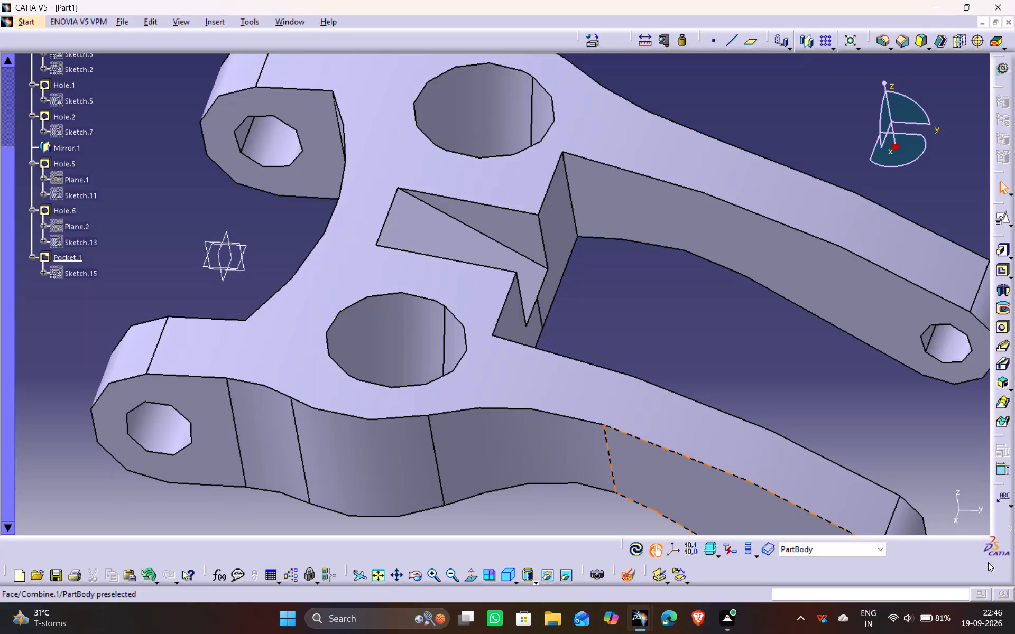
Create a positioned sketch on the yz plane with implicit origin and orientation.
{"action": "scroll", "coordinate": [974, 555], "scroll_direction": "down", "scroll_amount": 1}
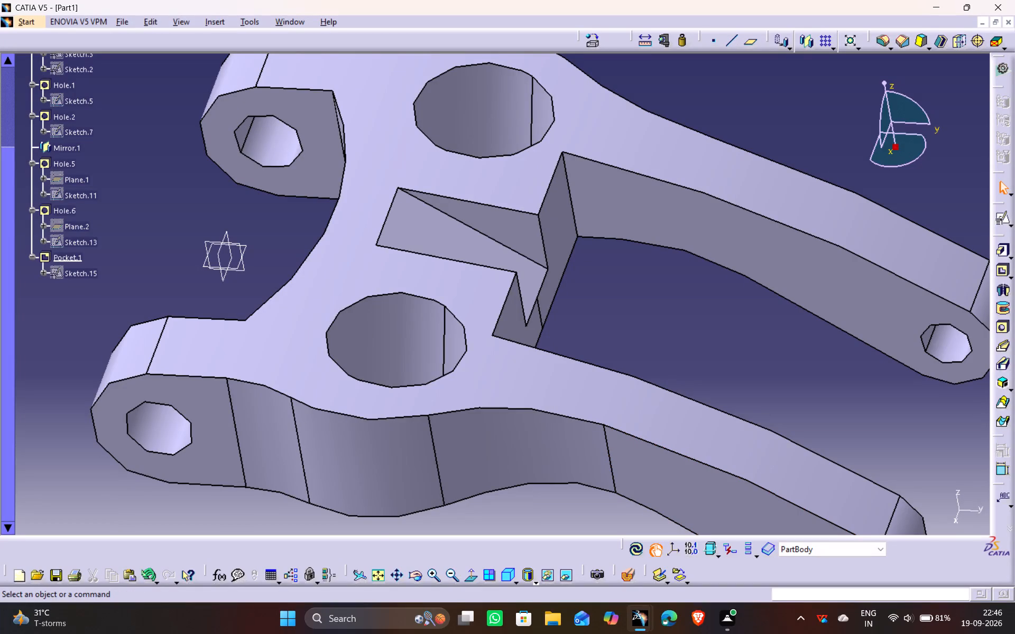
{"action": "middle_click_drag", "start_coordinate": [229, 303], "coordinate": [317, 250]}
{"action": "left_click_drag", "start_coordinate": [229, 303], "coordinate": [317, 250]}
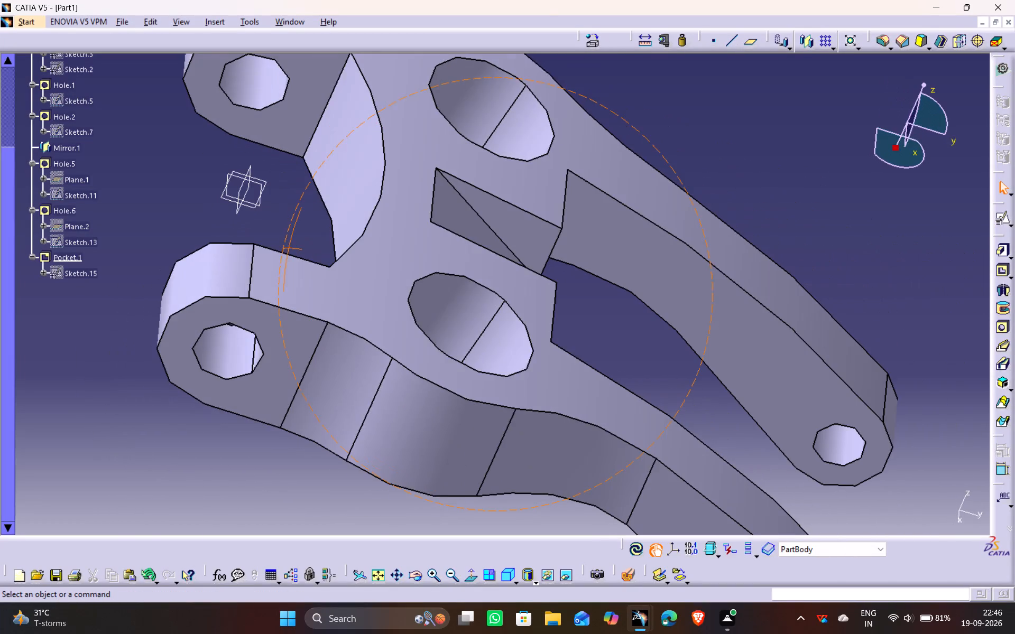
{"action": "left_click_drag", "start_coordinate": [317, 250], "coordinate": [319, 249]}
{"action": "middle_click_drag", "start_coordinate": [317, 250], "coordinate": [319, 249]}
{"action": "scroll", "coordinate": [183, 171], "scroll_direction": "down", "scroll_amount": 1}
{"action": "middle_click_drag", "start_coordinate": [183, 170], "coordinate": [191, 170]}
{"action": "left_click_drag", "start_coordinate": [189, 170], "coordinate": [191, 170]}
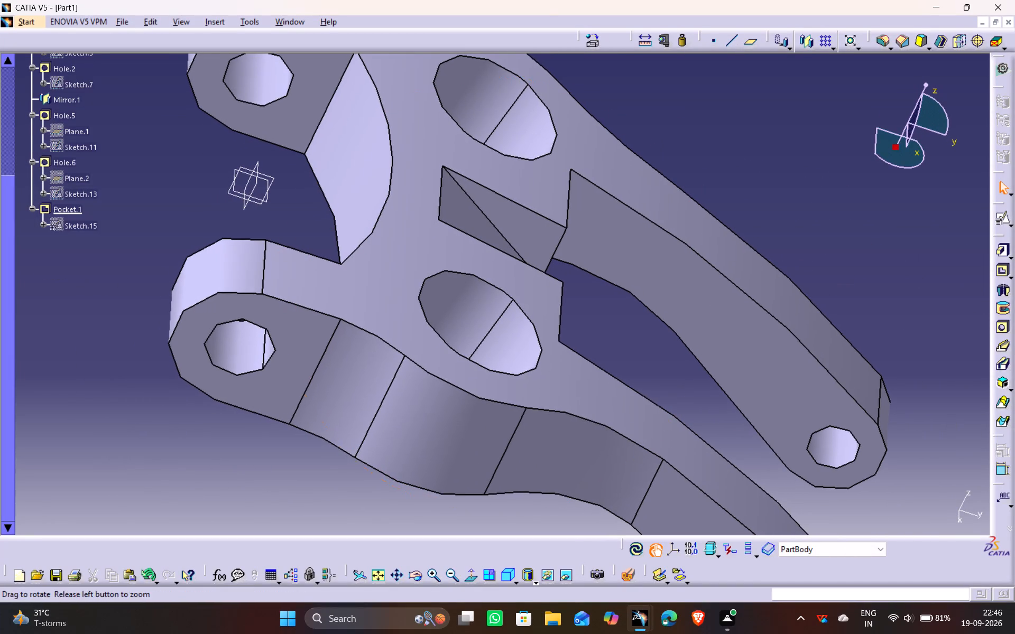
{"action": "left_click_drag", "start_coordinate": [191, 170], "coordinate": [326, 199]}
{"action": "middle_click_drag", "start_coordinate": [191, 170], "coordinate": [326, 199]}
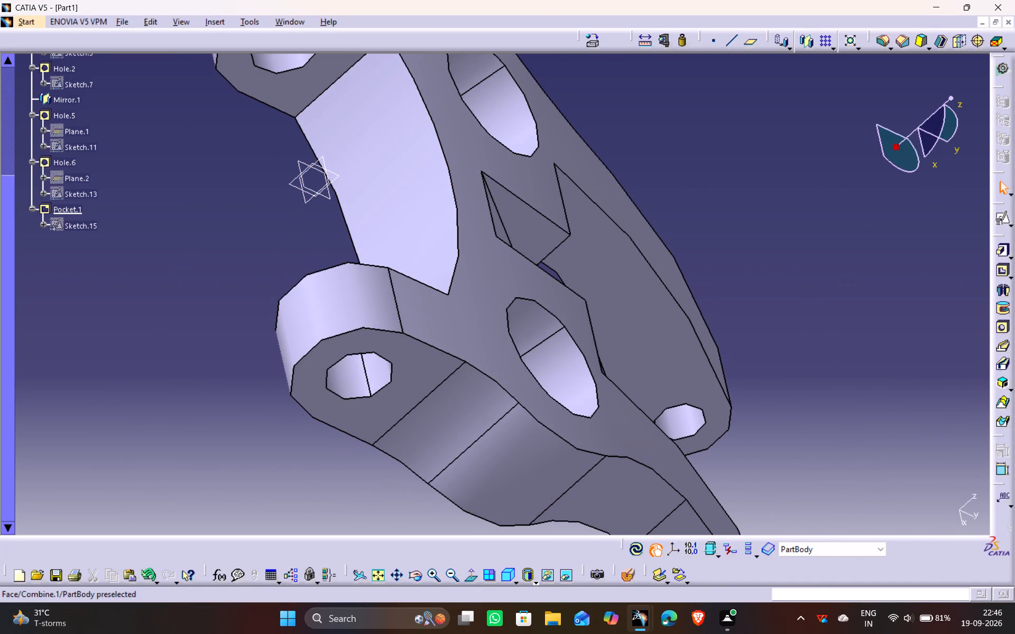
{"action": "left_click", "coordinate": [338, 178]}
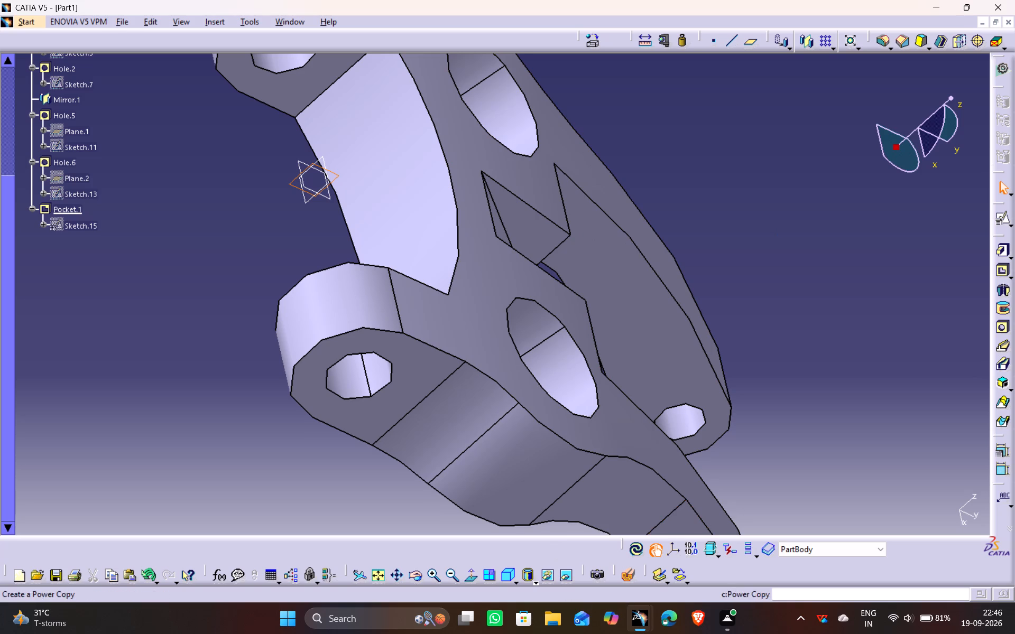
{"action": "middle_click_drag", "start_coordinate": [570, 532], "coordinate": [500, 458]}
{"action": "scroll", "coordinate": [570, 532], "scroll_direction": "down", "scroll_amount": 1}
{"action": "left_click_drag", "start_coordinate": [571, 532], "coordinate": [500, 458]}
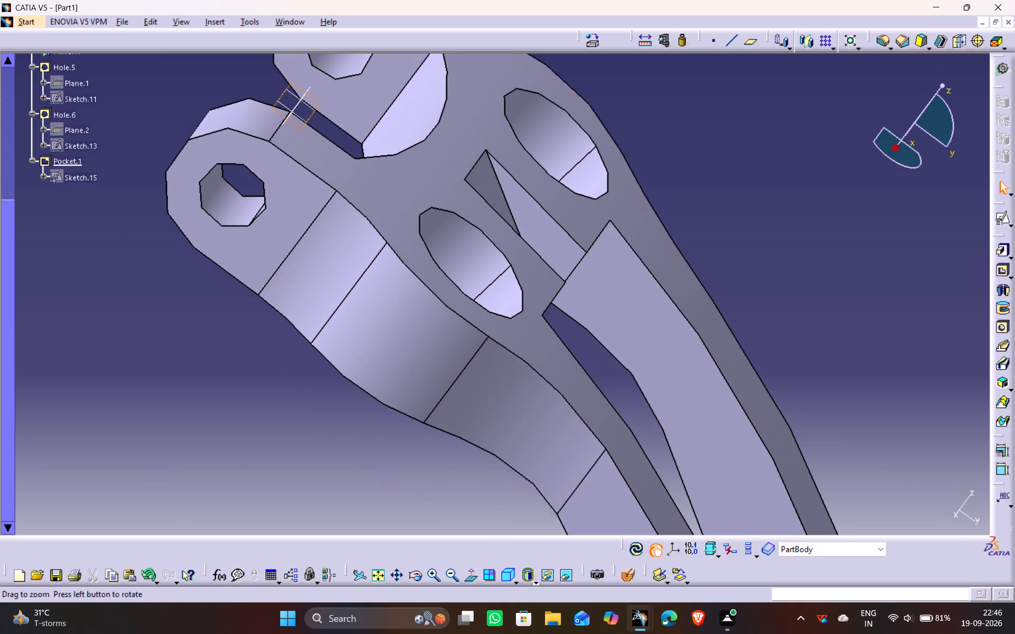
{"action": "left_click", "coordinate": [1005, 219]}
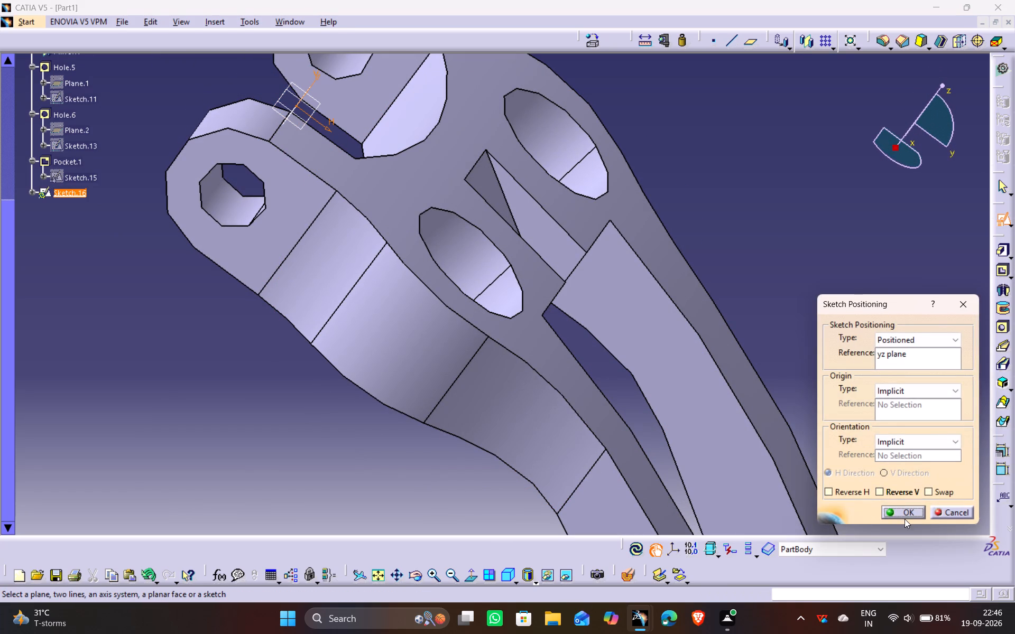
{"action": "left_click", "coordinate": [897, 508]}
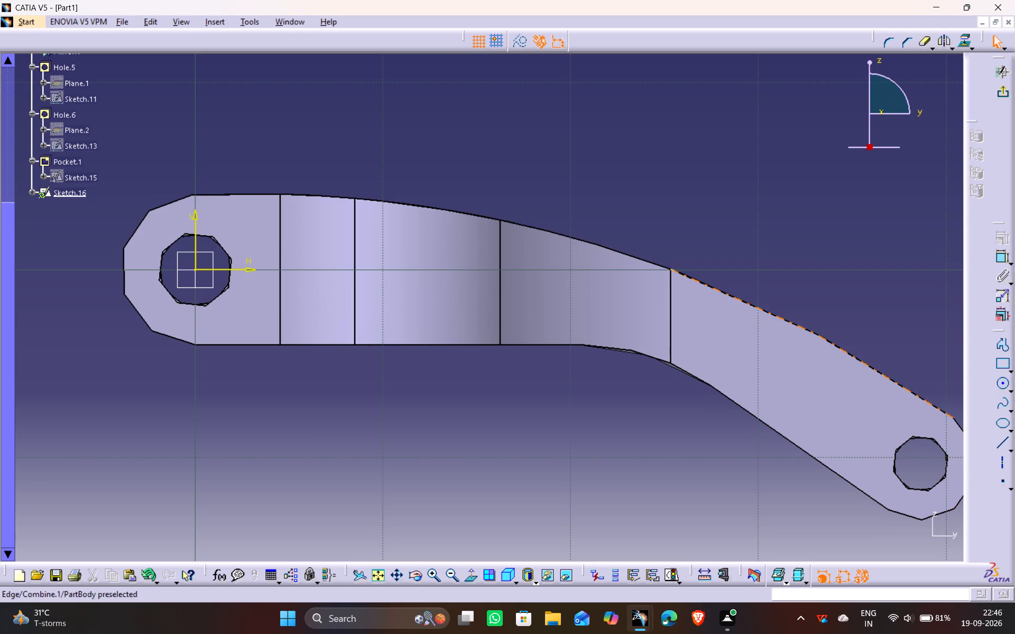
Sketch a circle below the lever arm and set its radius to 2 mm.
{"action": "middle_click_drag", "start_coordinate": [887, 385], "coordinate": [810, 373]}
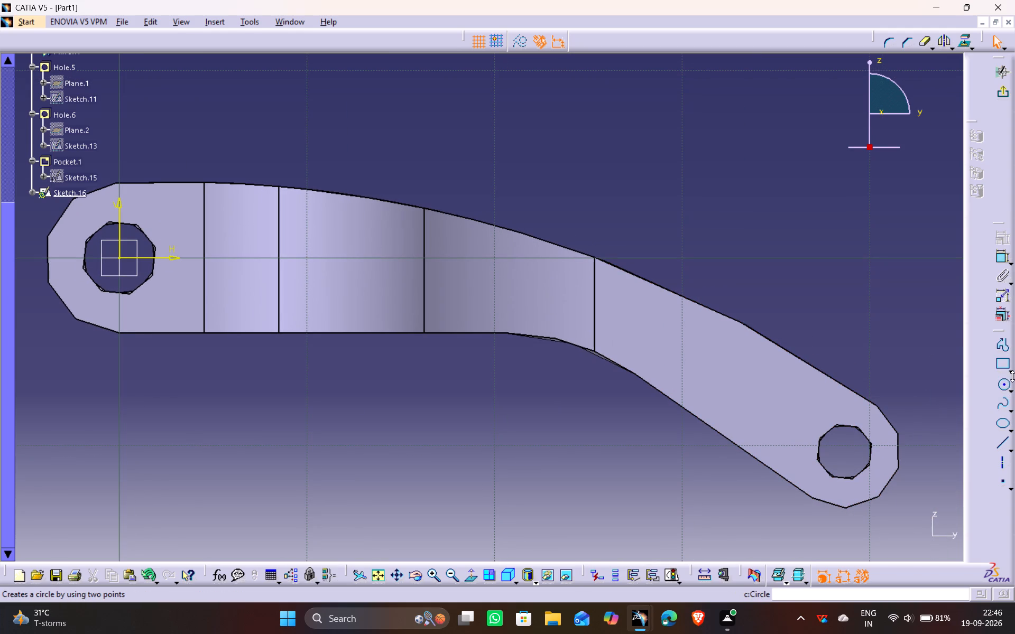
{"action": "left_click", "coordinate": [1004, 384]}
{"action": "left_click", "coordinate": [434, 485]}
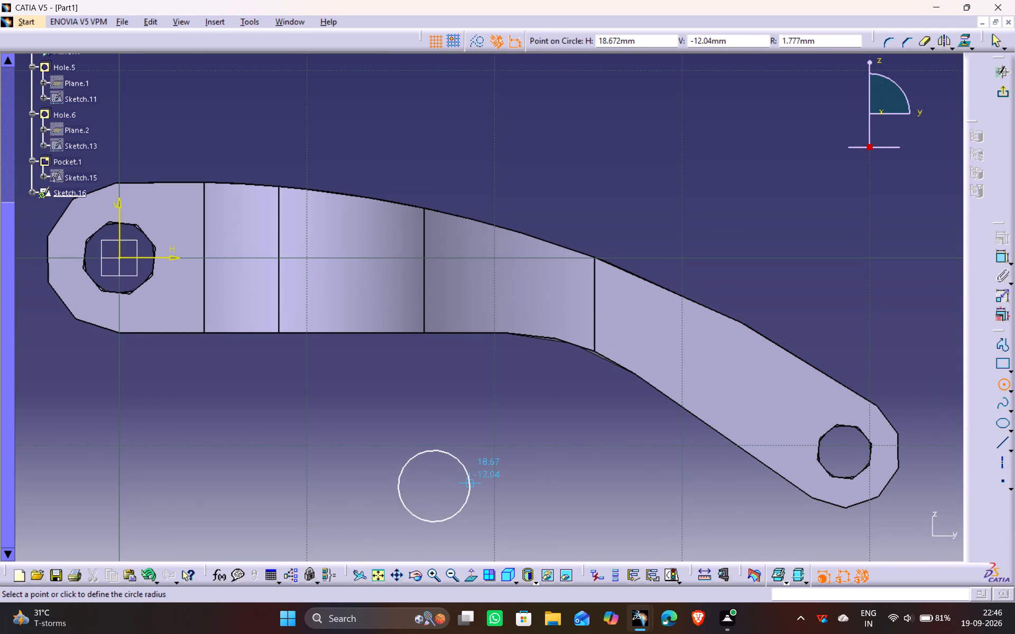
{"action": "left_click", "coordinate": [472, 486]}
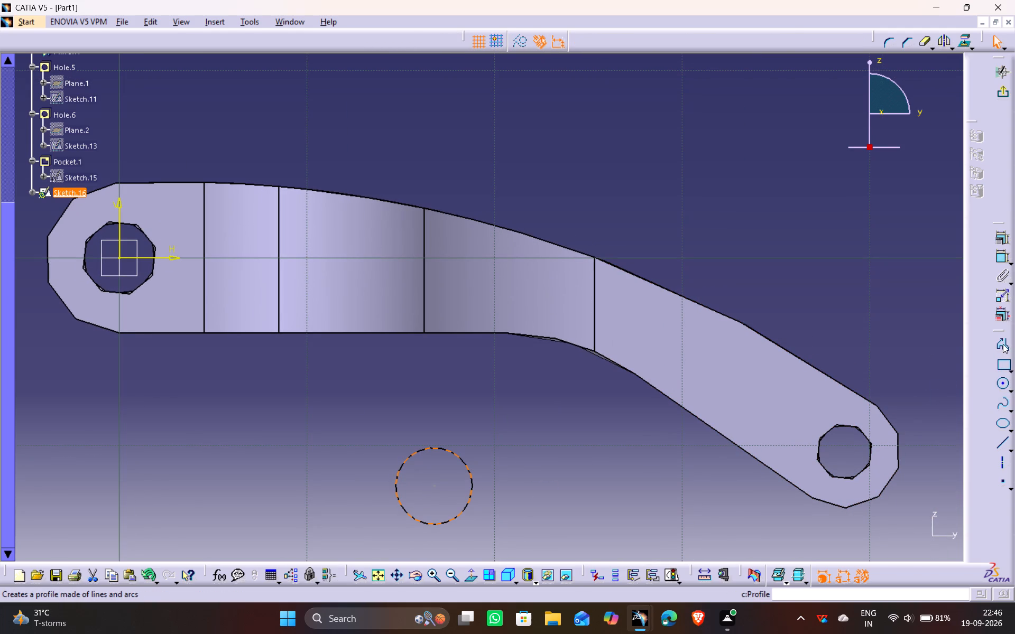
{"action": "left_click", "coordinate": [1001, 258]}
{"action": "left_click", "coordinate": [514, 492]}
{"action": "double_click", "coordinate": [517, 486]}
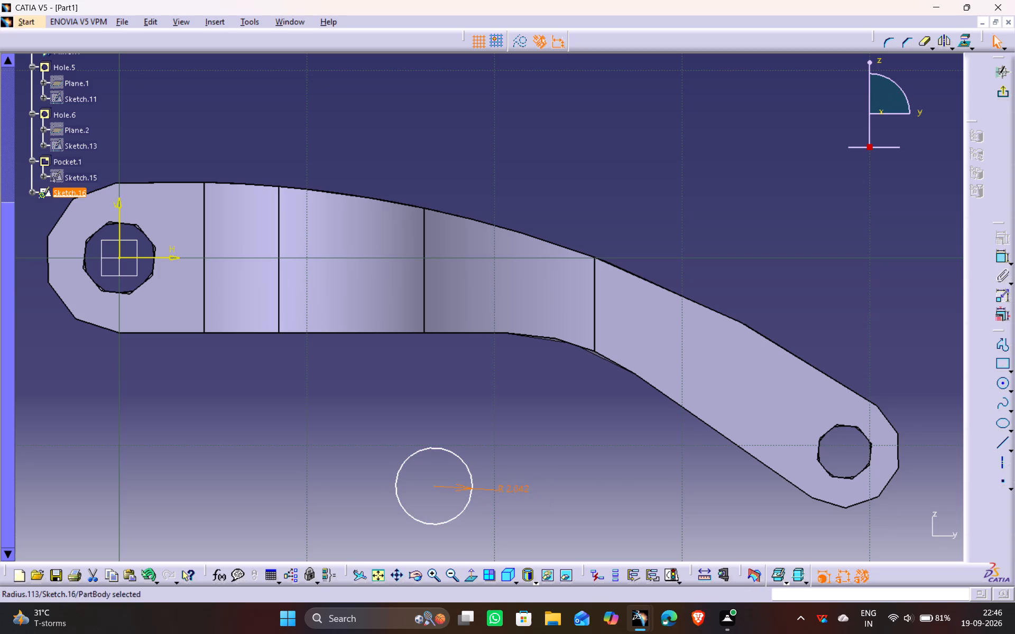
{"action": "key", "text": "2"}
{"action": "key", "text": "Return"}
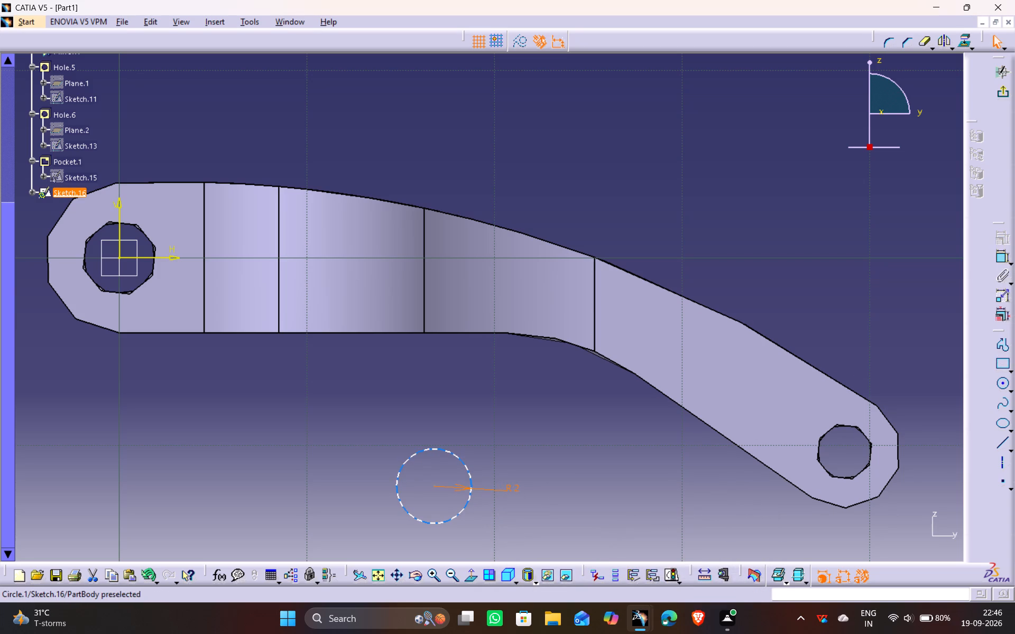
Move the circle onto the arm's sloping lower edge and make its centre coincident with that edge.
{"action": "left_click_drag", "start_coordinate": [464, 467], "coordinate": [687, 419]}
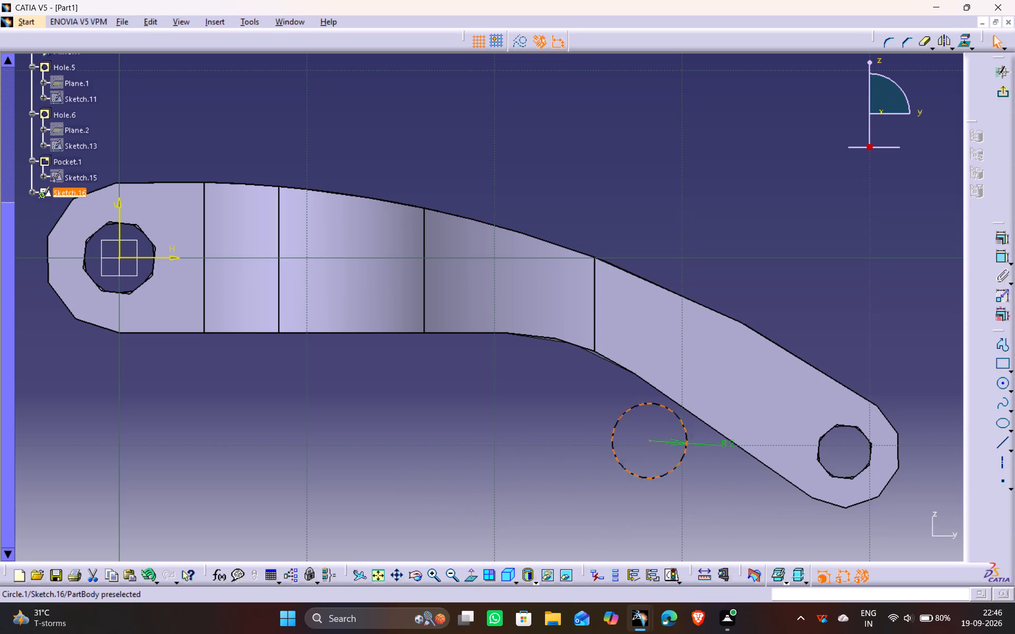
{"action": "left_click_drag", "start_coordinate": [687, 419], "coordinate": [749, 413]}
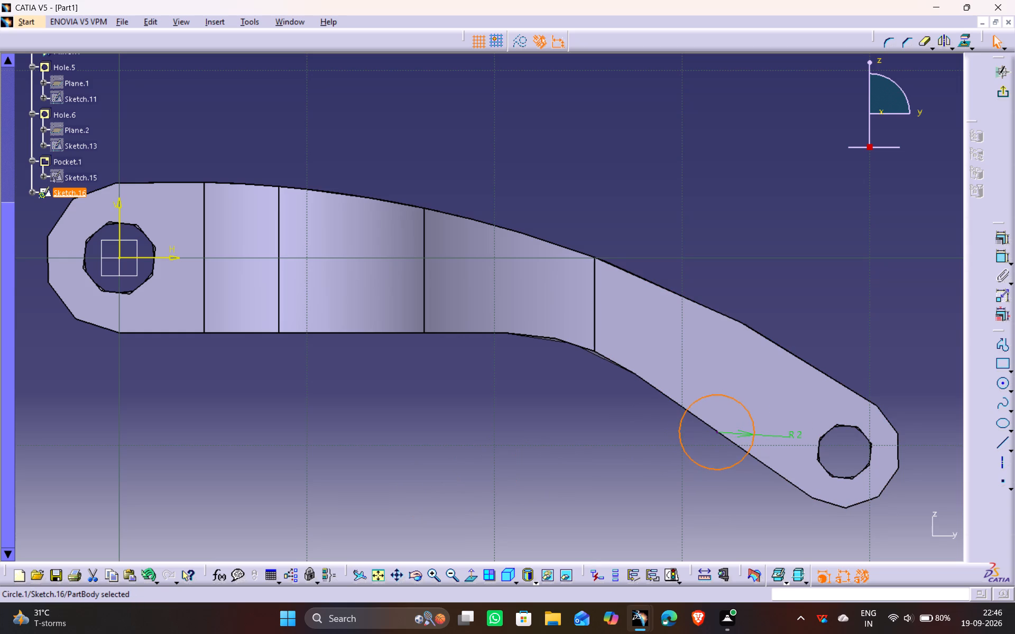
{"action": "left_click", "coordinate": [715, 433]}
{"action": "left_click", "coordinate": [723, 438], "text": "ctrl"}
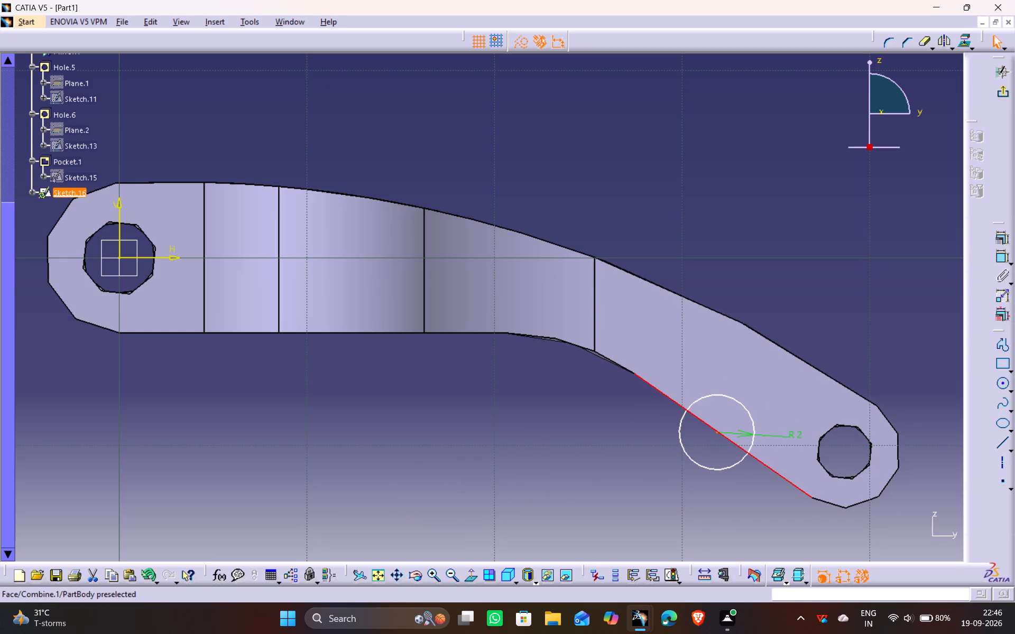
{"action": "left_click", "coordinate": [1000, 239]}
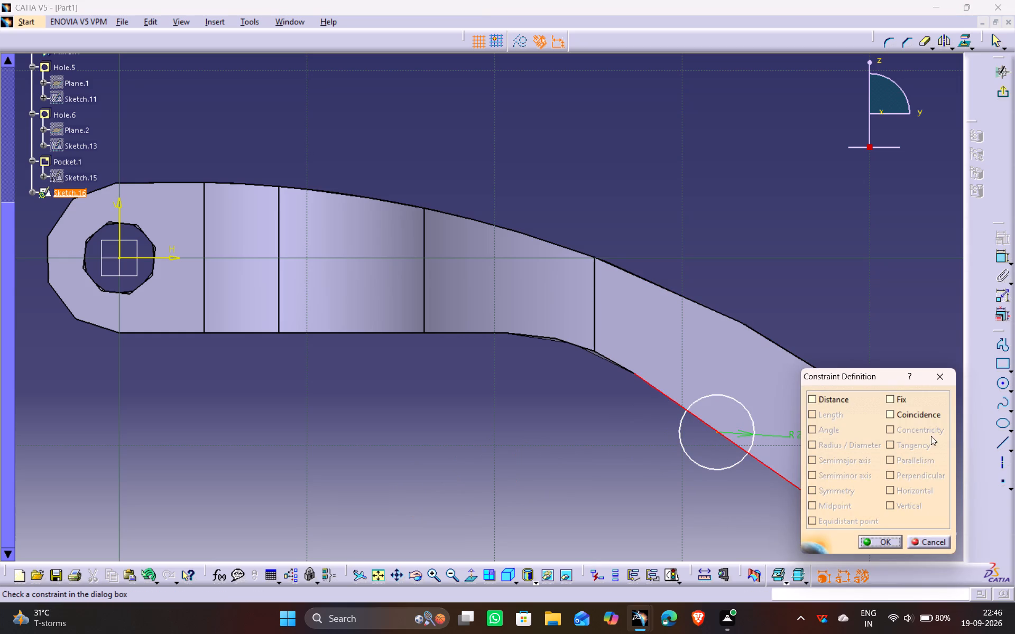
{"action": "left_click", "coordinate": [919, 412]}
{"action": "left_click", "coordinate": [886, 542]}
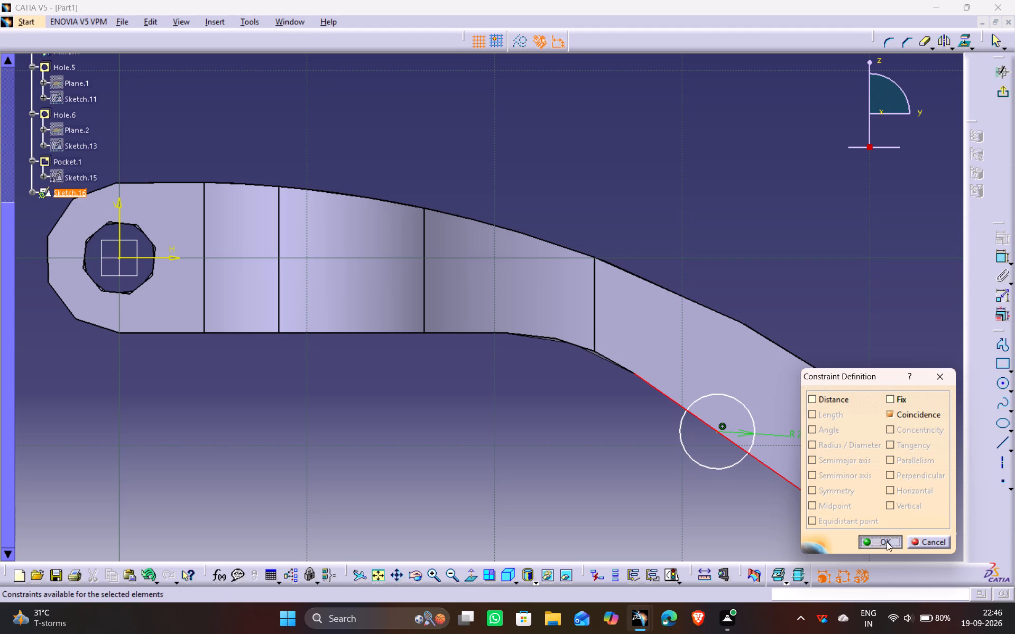
{"action": "left_click", "coordinate": [744, 512]}
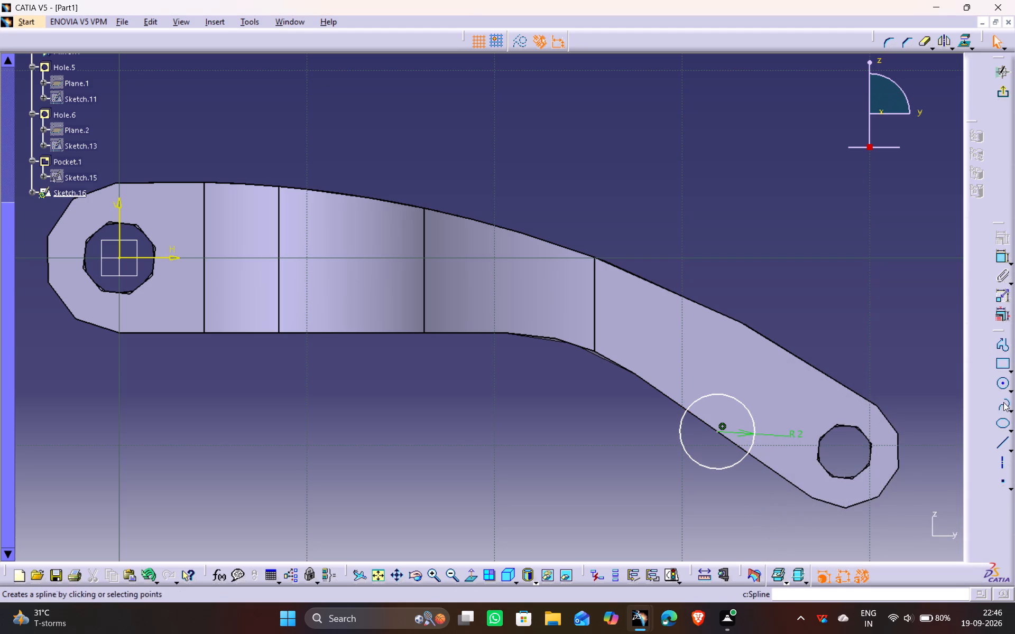
Draw two connected 2 mm profile lines, from the circle along the arm's lower edge to its centre, and up to the circle inside the arm.
{"action": "left_click", "coordinate": [1002, 344]}
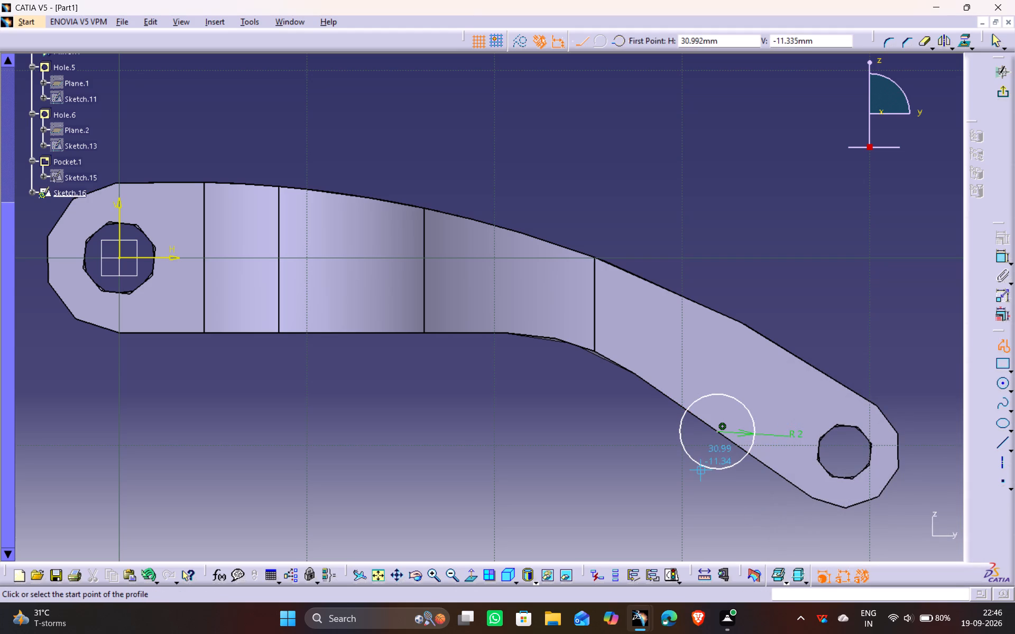
{"action": "middle_click_drag", "start_coordinate": [689, 468], "coordinate": [642, 444]}
{"action": "middle_click_drag", "start_coordinate": [704, 500], "coordinate": [660, 412], "text": "ctrl"}
{"action": "middle_click_drag", "start_coordinate": [769, 441], "coordinate": [485, 340]}
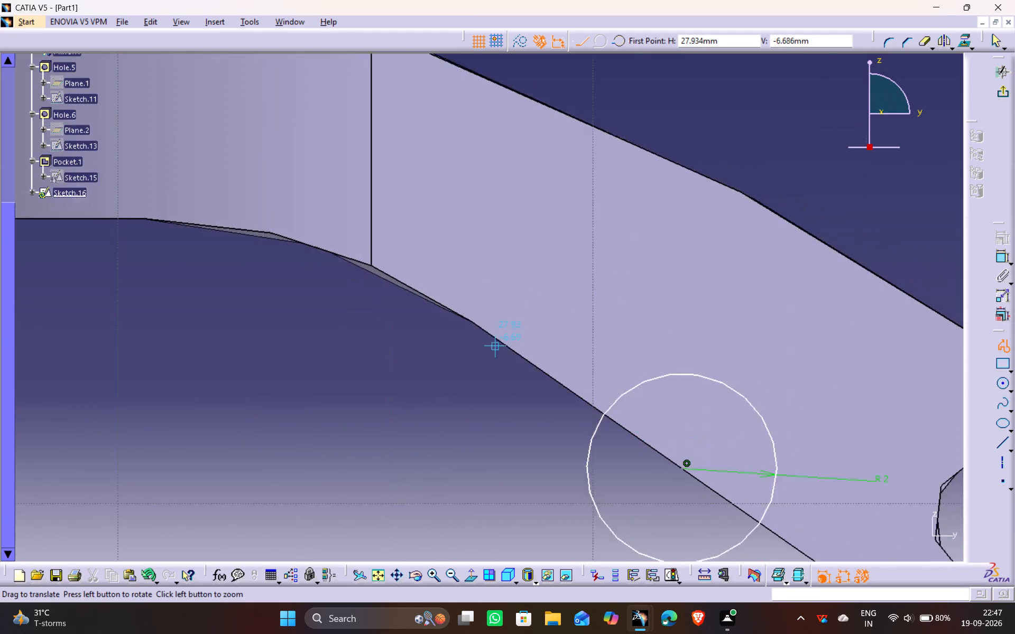
{"action": "middle_click_drag", "start_coordinate": [485, 340], "coordinate": [317, 240]}
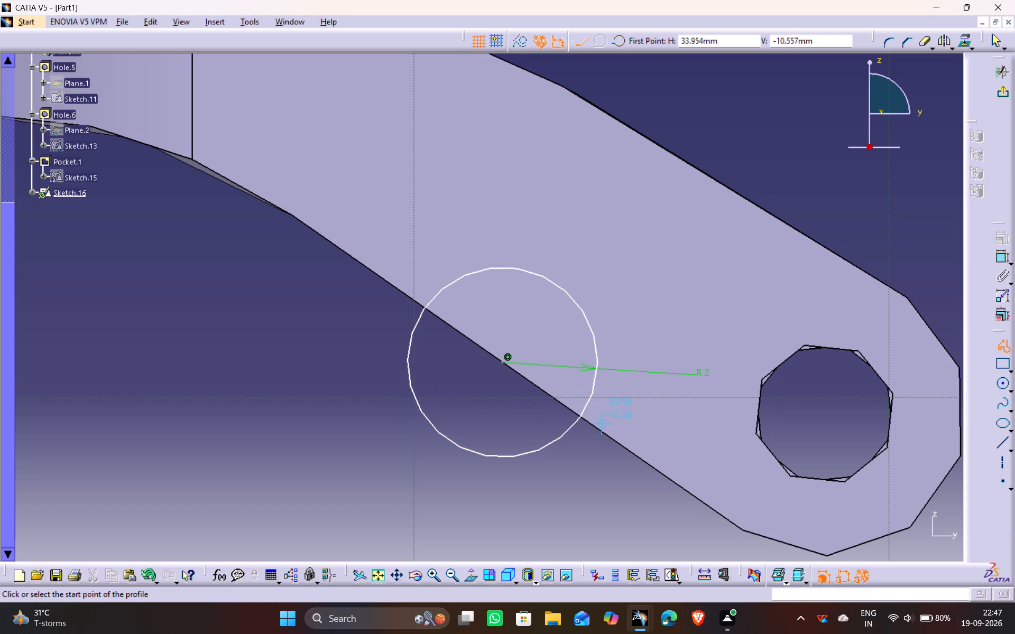
{"action": "left_click", "coordinate": [582, 416]}
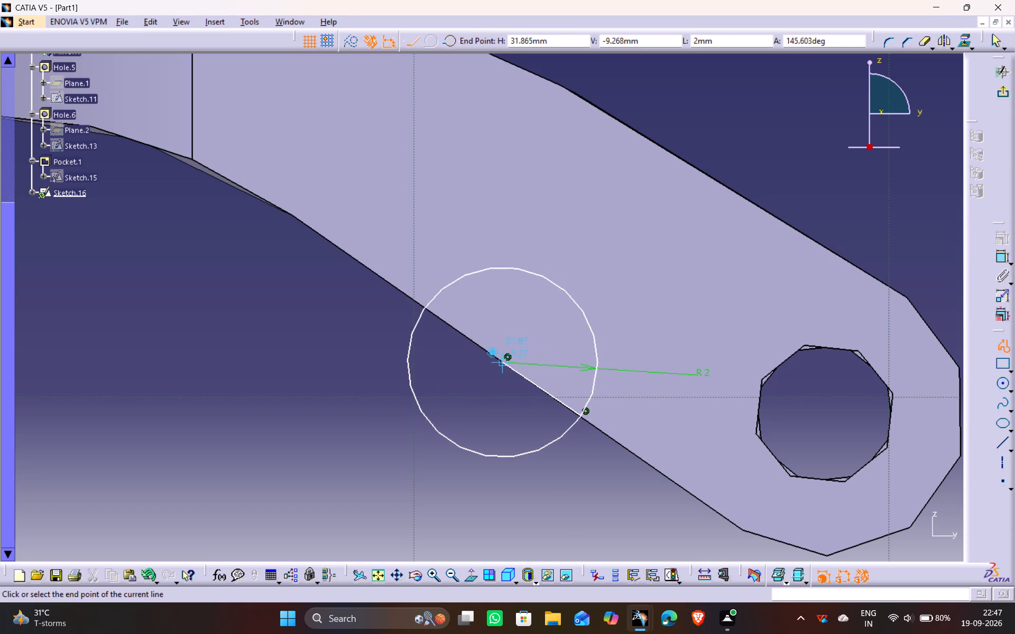
{"action": "left_click", "coordinate": [503, 362]}
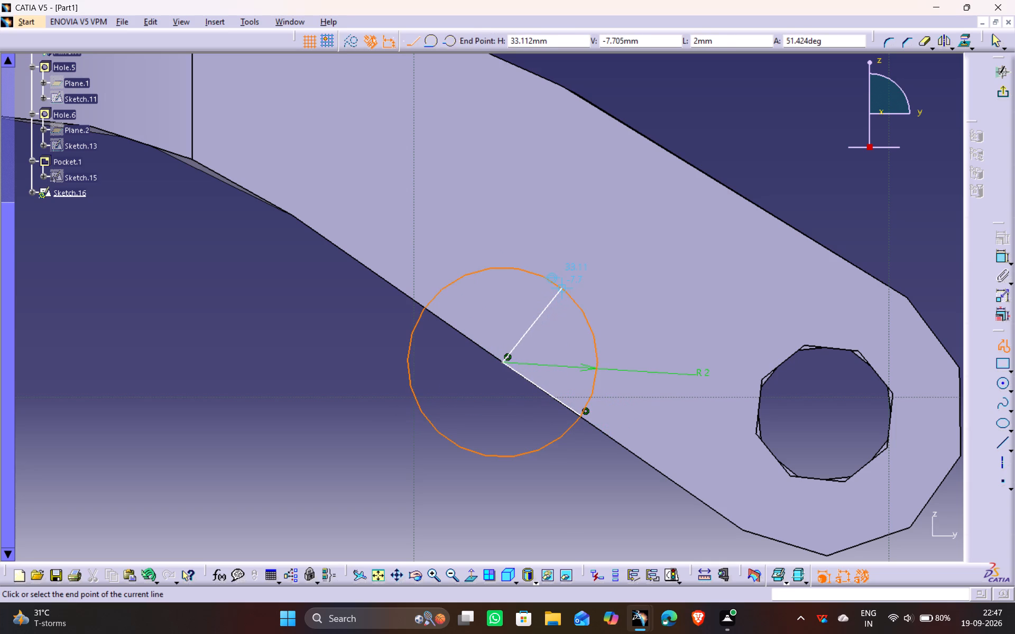
{"action": "left_click", "coordinate": [562, 288]}
{"action": "key", "text": "Escape"}
{"action": "key", "text": "Escape"}
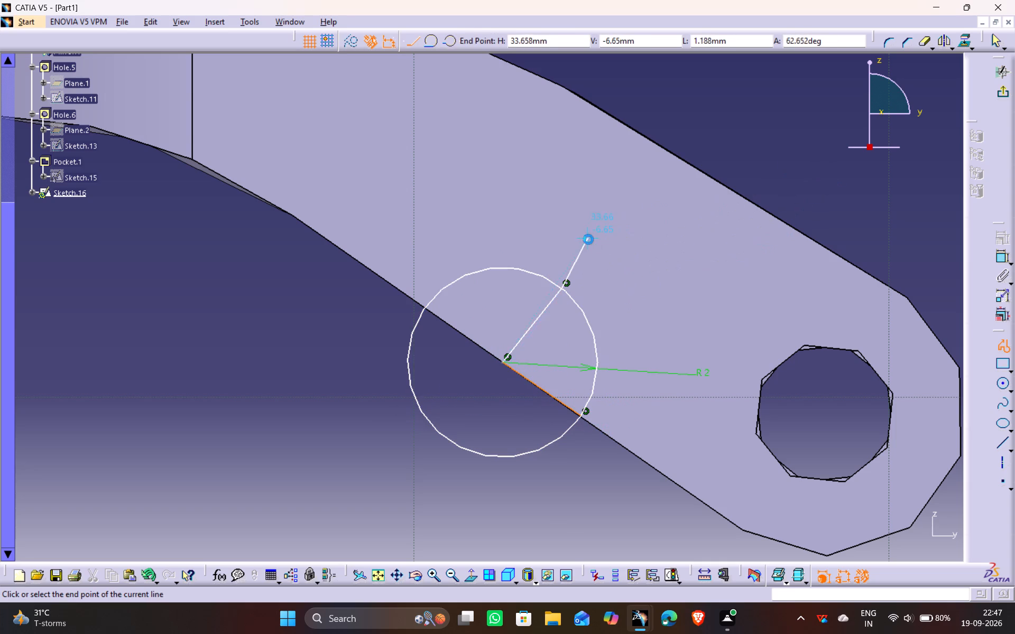
Dimension the angle between the two radial lines inside the circle and set it to 90 degrees.
{"action": "left_click", "coordinate": [534, 319]}
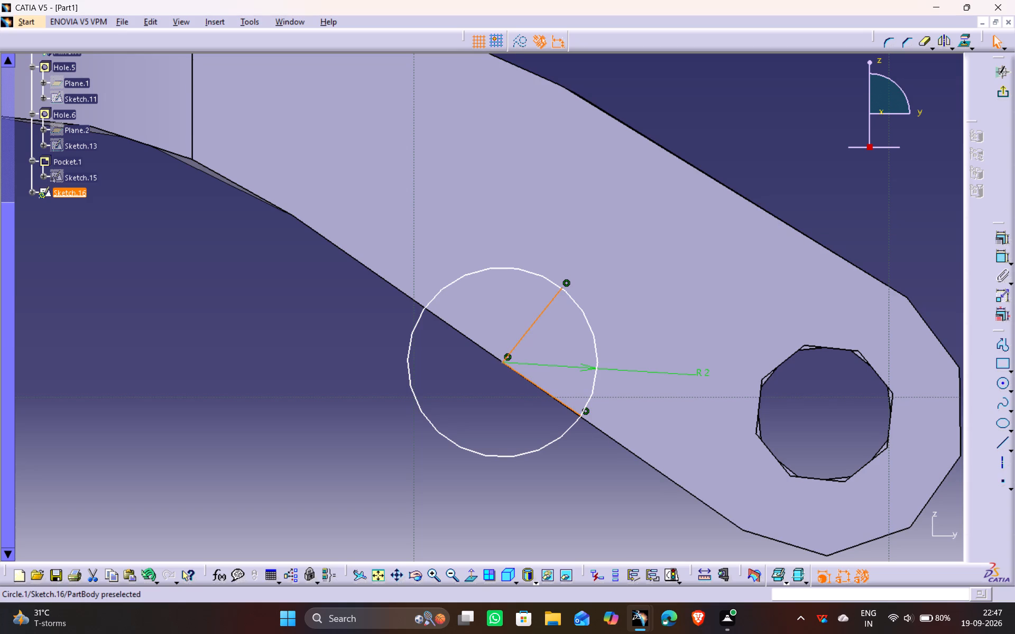
{"action": "left_click", "coordinate": [549, 395], "text": "ctrl"}
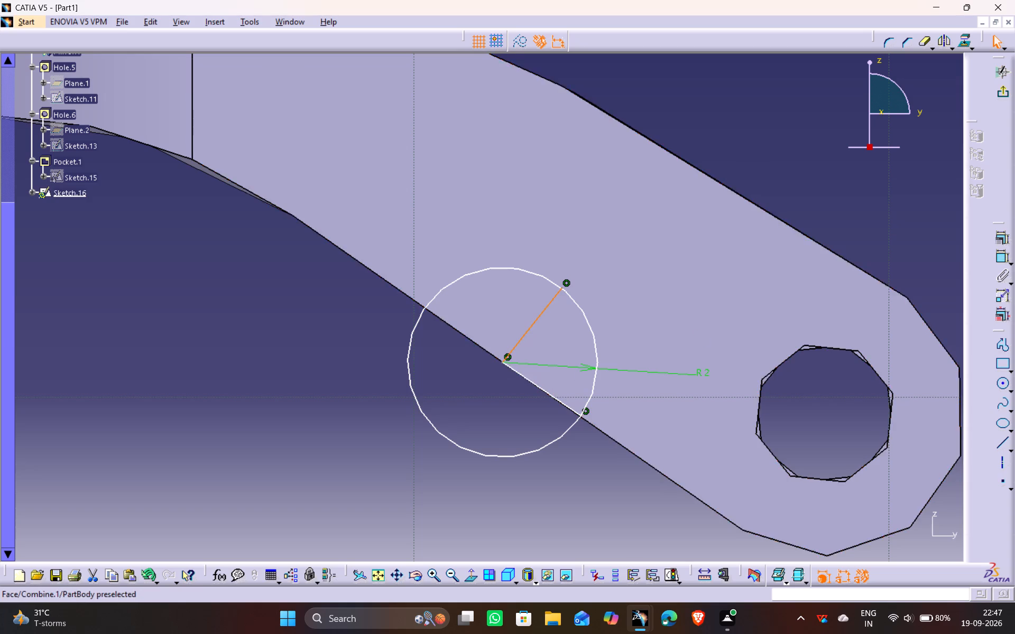
{"action": "left_click", "coordinate": [550, 396], "text": "ctrl"}
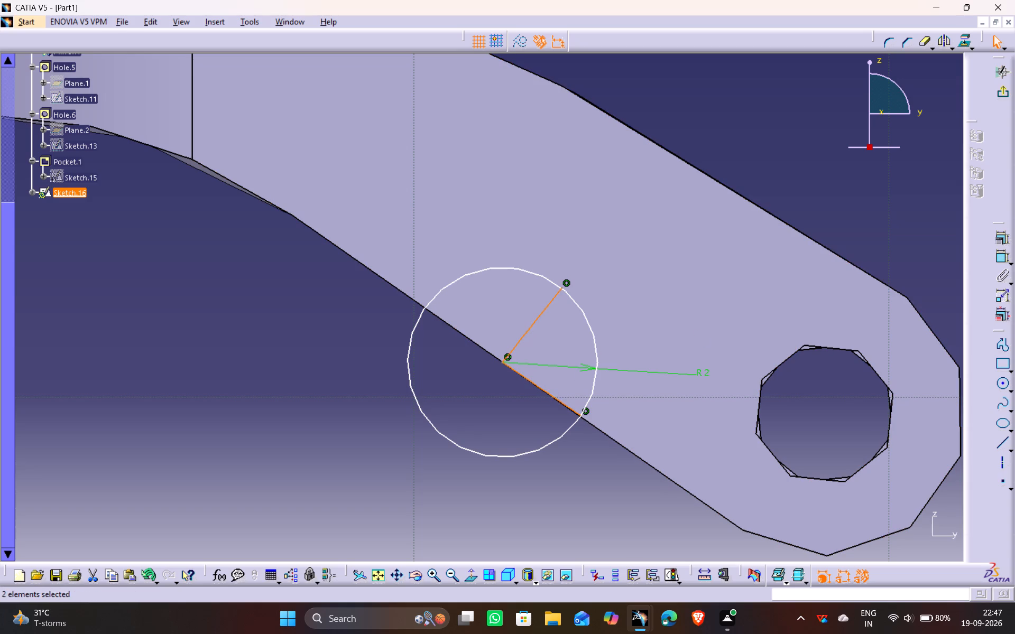
{"action": "left_click", "coordinate": [1000, 257]}
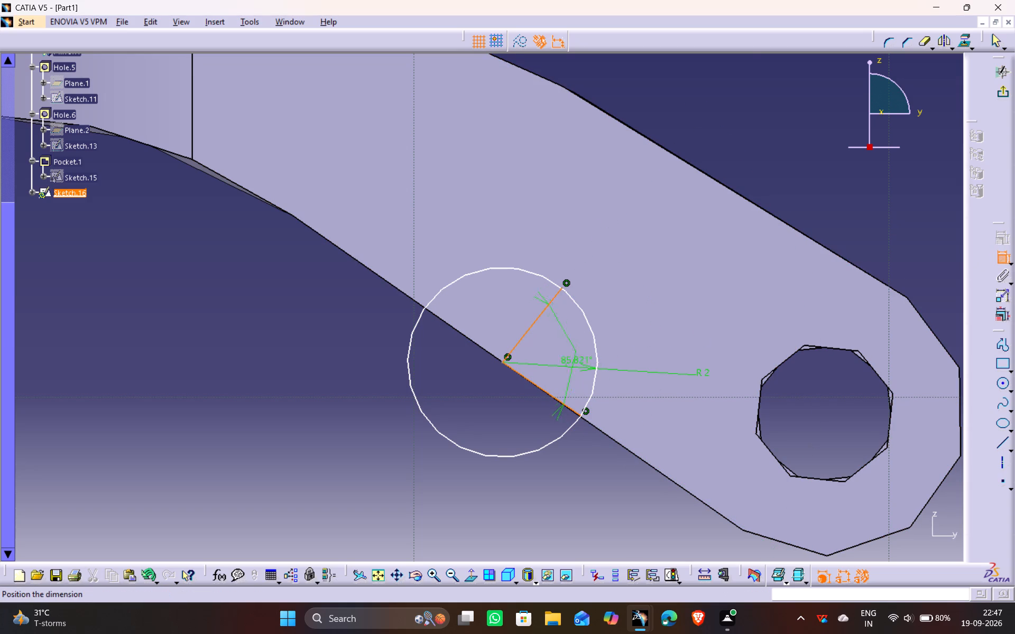
{"action": "left_click", "coordinate": [564, 351]}
{"action": "double_click", "coordinate": [566, 346]}
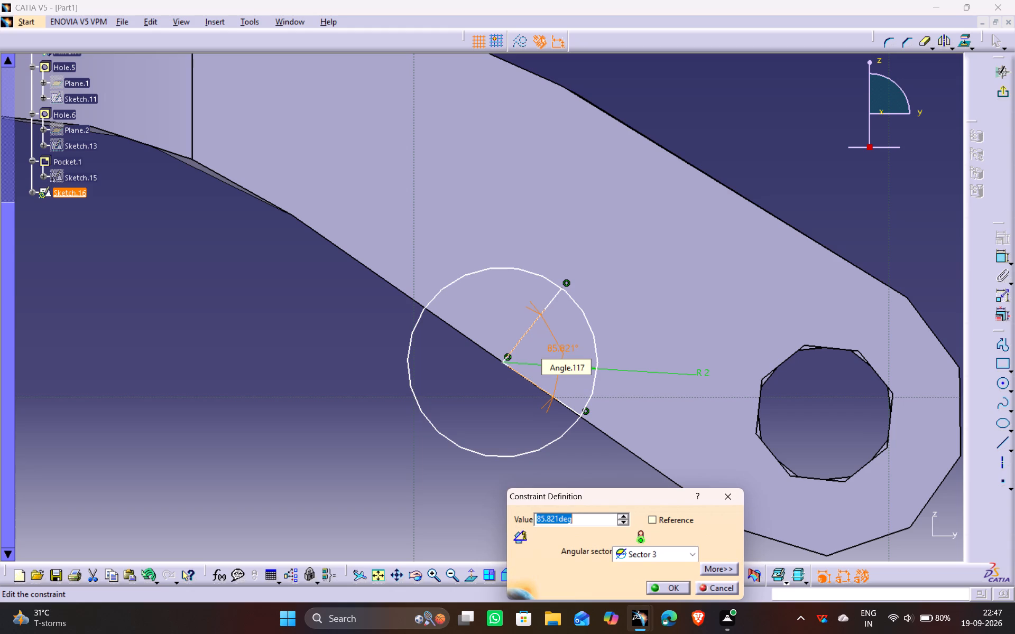
{"action": "type", "text": "90"}
{"action": "key", "text": "Return"}
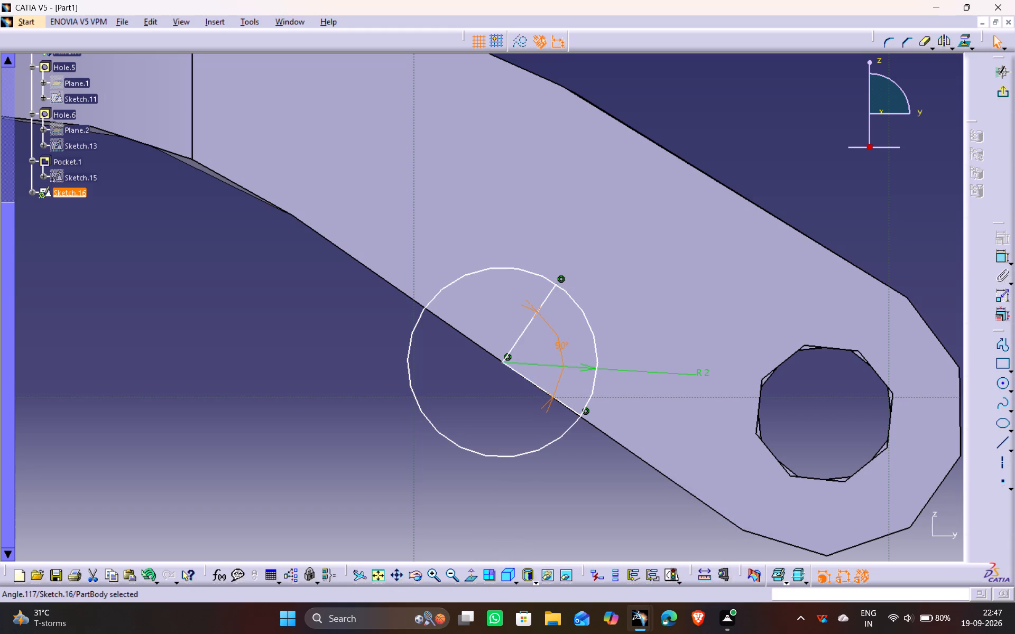
{"action": "left_click", "coordinate": [390, 450]}
Pull the lower radial line slightly off the arm's sloping edge and constrain it coincident with that edge.
{"action": "left_click_drag", "start_coordinate": [540, 387], "coordinate": [534, 397]}
{"action": "left_click", "coordinate": [562, 402], "text": "ctrl"}
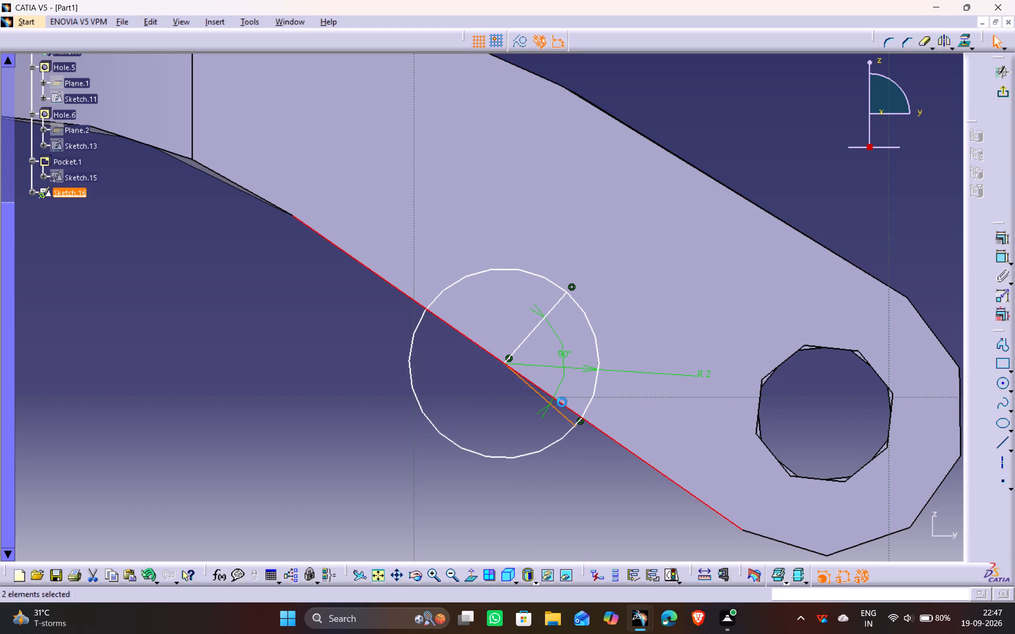
{"action": "left_click", "coordinate": [1002, 238]}
{"action": "left_click", "coordinate": [910, 415]}
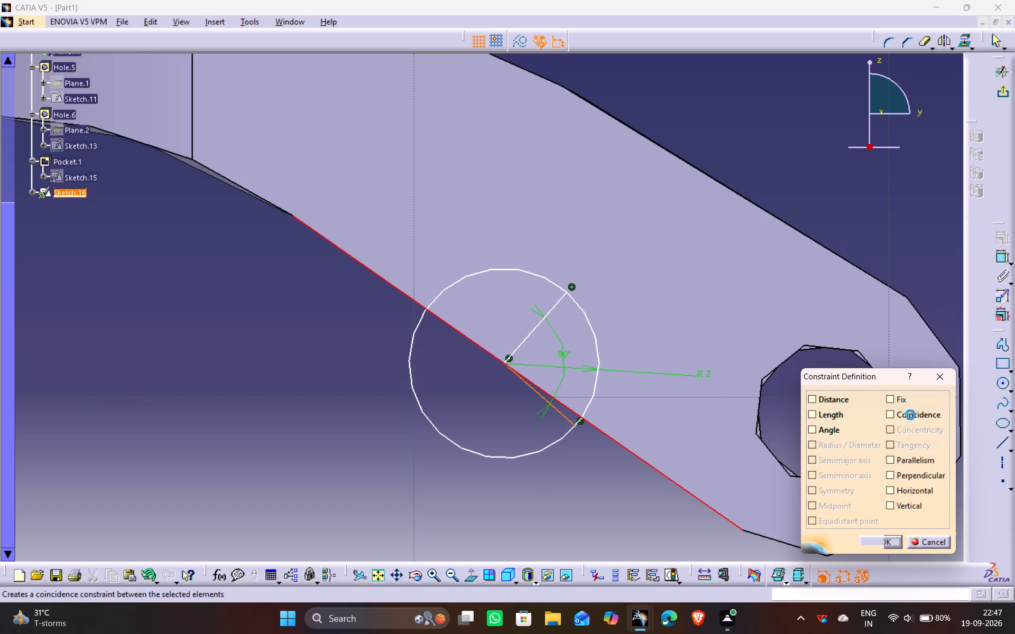
{"action": "left_click", "coordinate": [880, 539]}
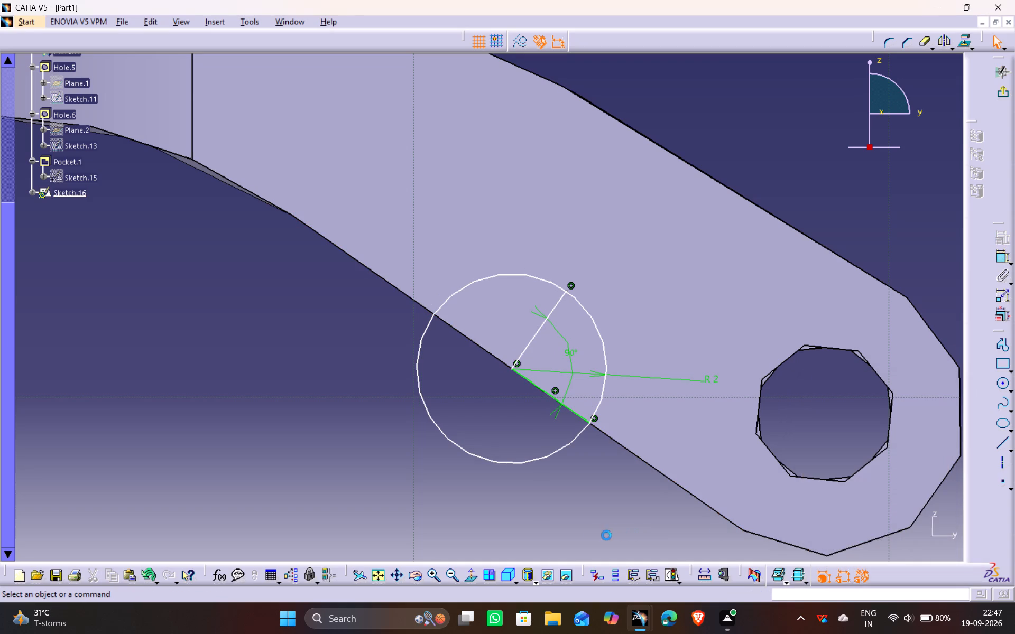
{"action": "left_click_drag", "start_coordinate": [592, 534], "coordinate": [586, 534]}
{"action": "middle_click_drag", "start_coordinate": [308, 374], "coordinate": [316, 388]}
{"action": "middle_click_drag", "start_coordinate": [302, 361], "coordinate": [306, 396], "text": "ctrl"}
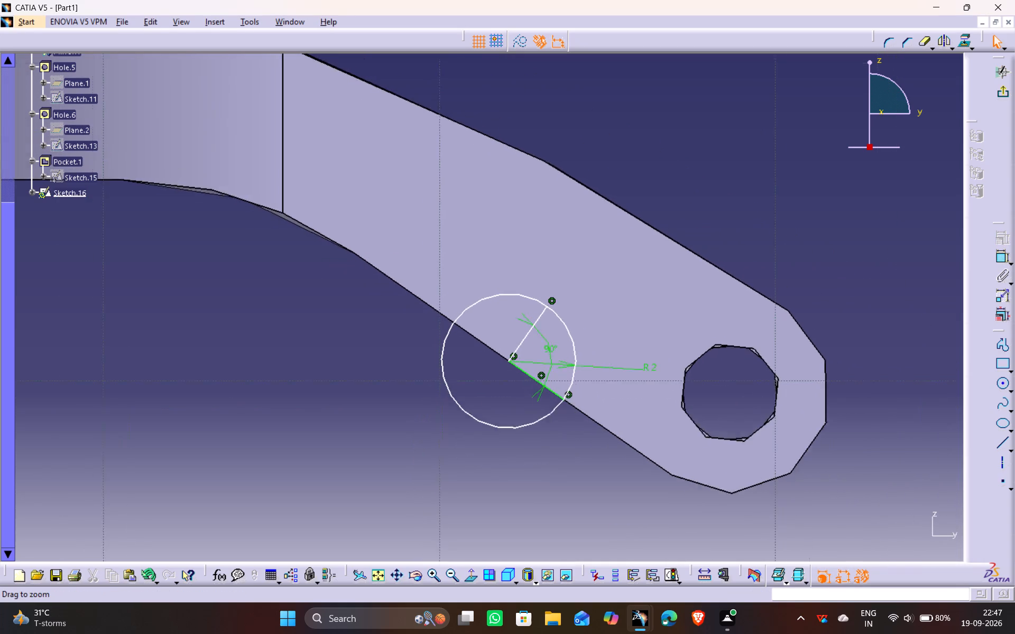
Dimension the vertical distance from the circle's centre to the lever's horizontal lower edge and set it to 5.61 mm.
{"action": "middle_click_drag", "start_coordinate": [306, 396], "coordinate": [310, 404], "text": "ctrl"}
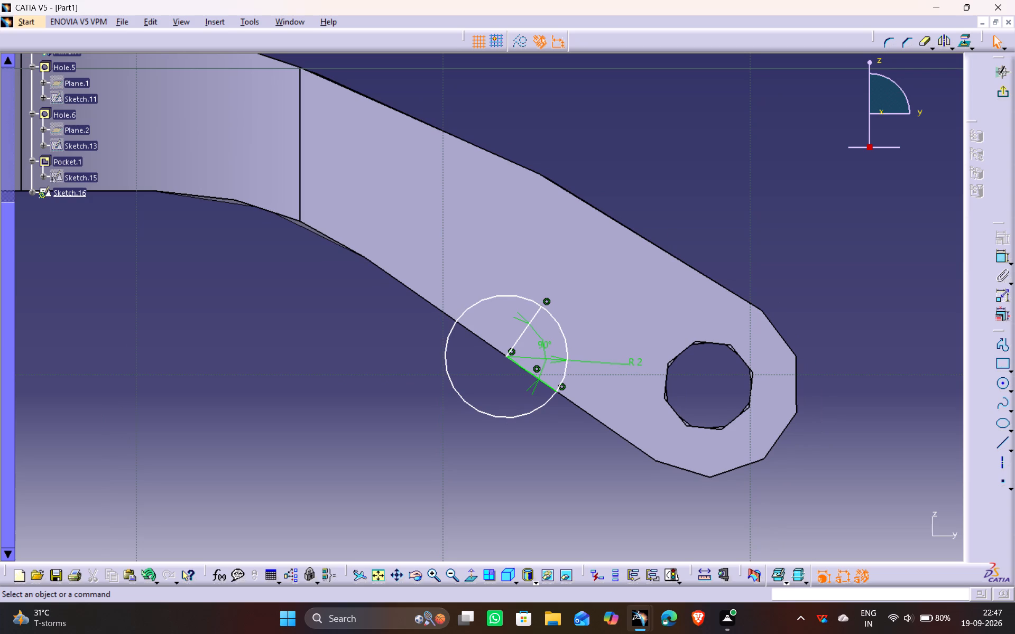
{"action": "middle_click_drag", "start_coordinate": [298, 281], "coordinate": [308, 282]}
{"action": "middle_click_drag", "start_coordinate": [264, 257], "coordinate": [276, 296], "text": "ctrl"}
{"action": "middle_click_drag", "start_coordinate": [287, 299], "coordinate": [333, 318]}
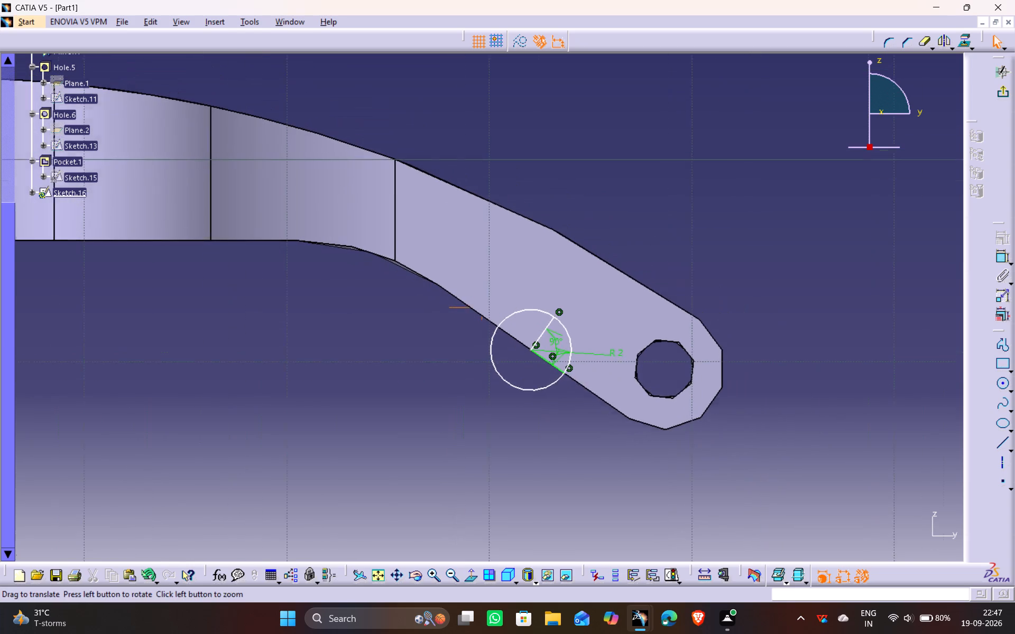
{"action": "middle_click_drag", "start_coordinate": [333, 318], "coordinate": [412, 331]}
{"action": "left_click", "coordinate": [996, 257]}
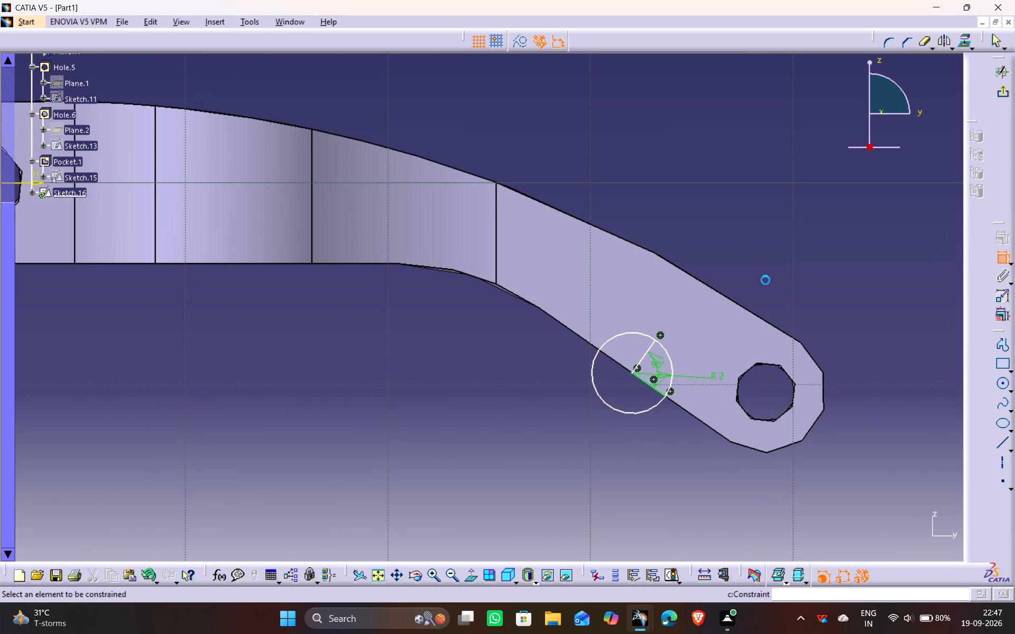
{"action": "left_click", "coordinate": [632, 371]}
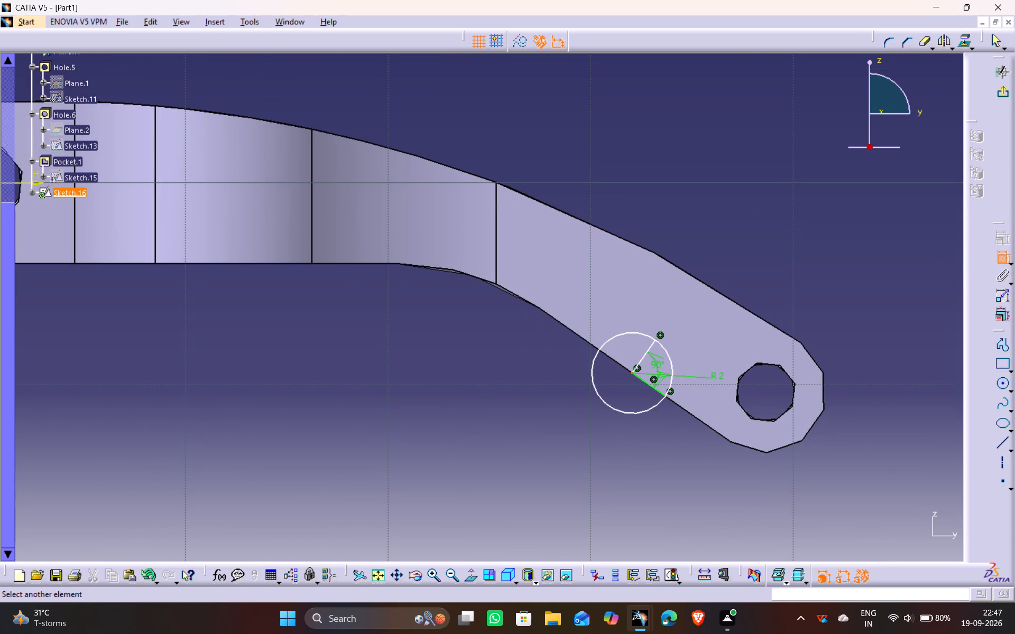
{"action": "left_click", "coordinate": [186, 264]}
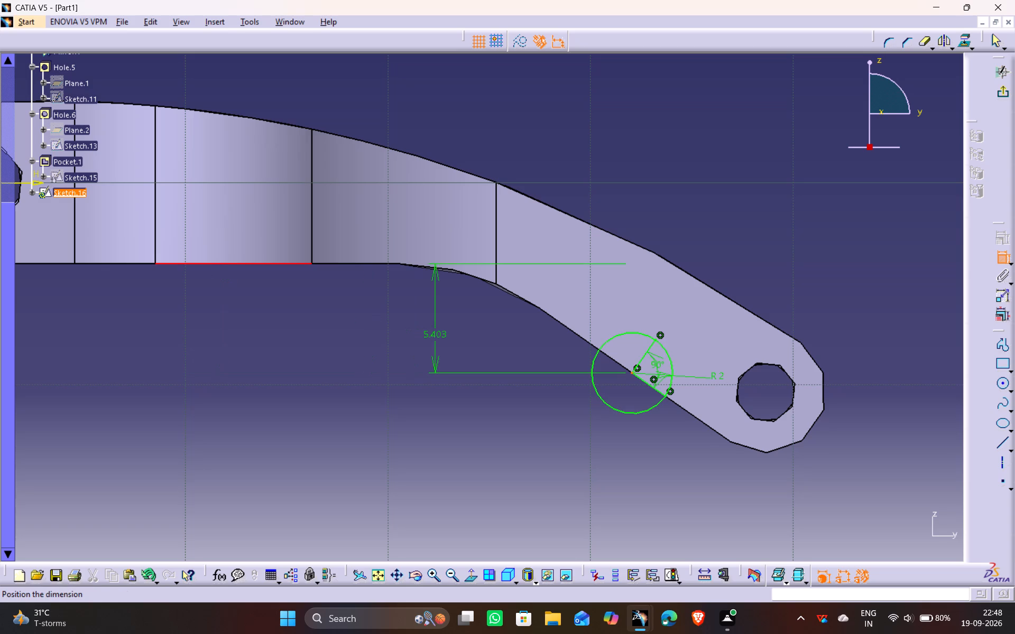
{"action": "left_click", "coordinate": [439, 339]}
{"action": "double_click", "coordinate": [444, 335]}
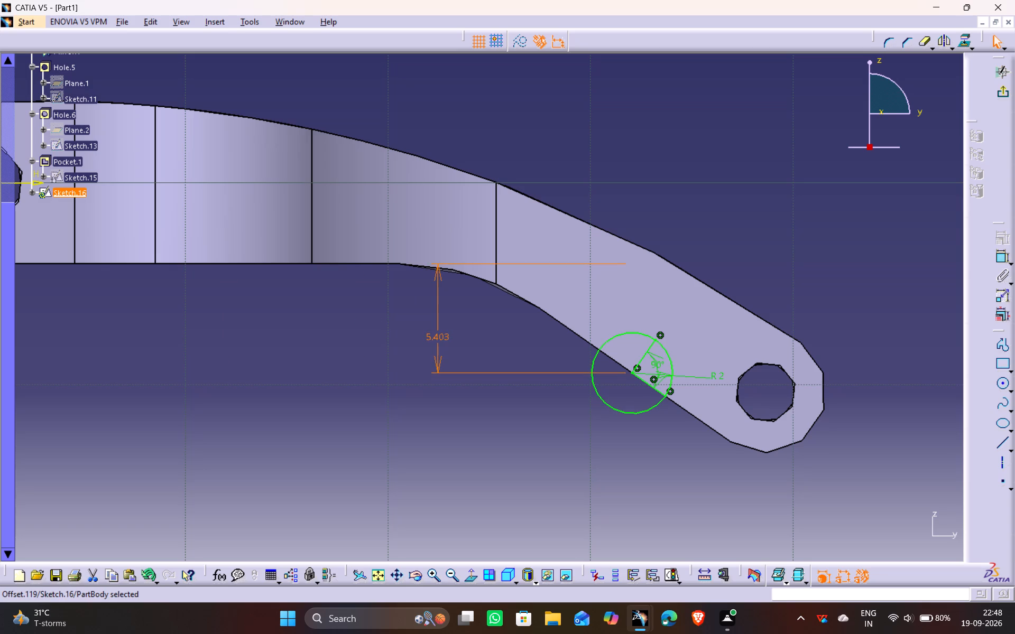
{"action": "double_click", "coordinate": [446, 335]}
{"action": "type", "text": "5.61"}
{"action": "key", "text": "Return"}
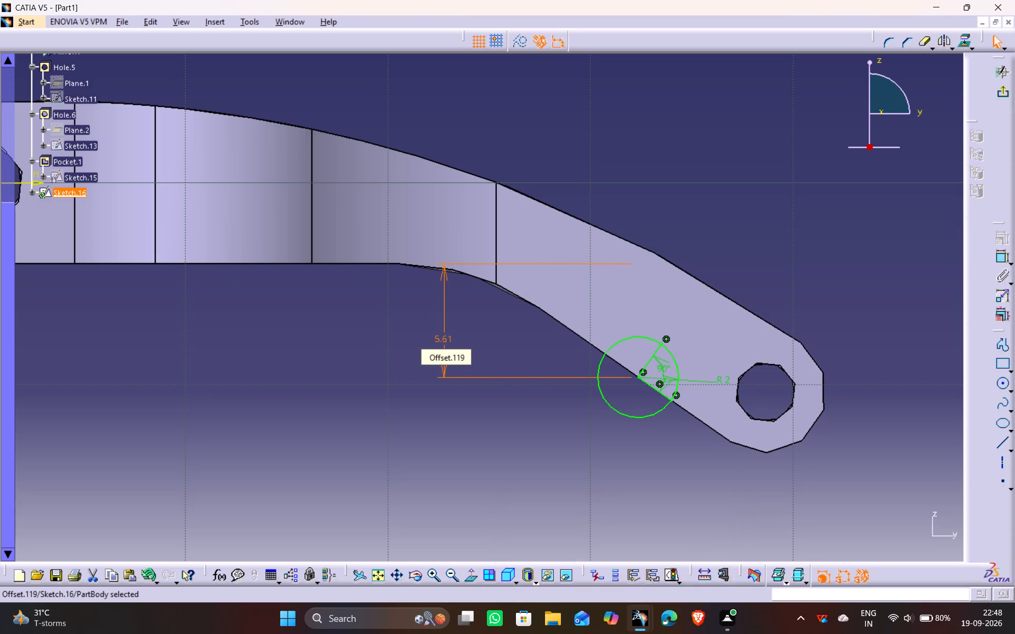
{"action": "left_click", "coordinate": [456, 410]}
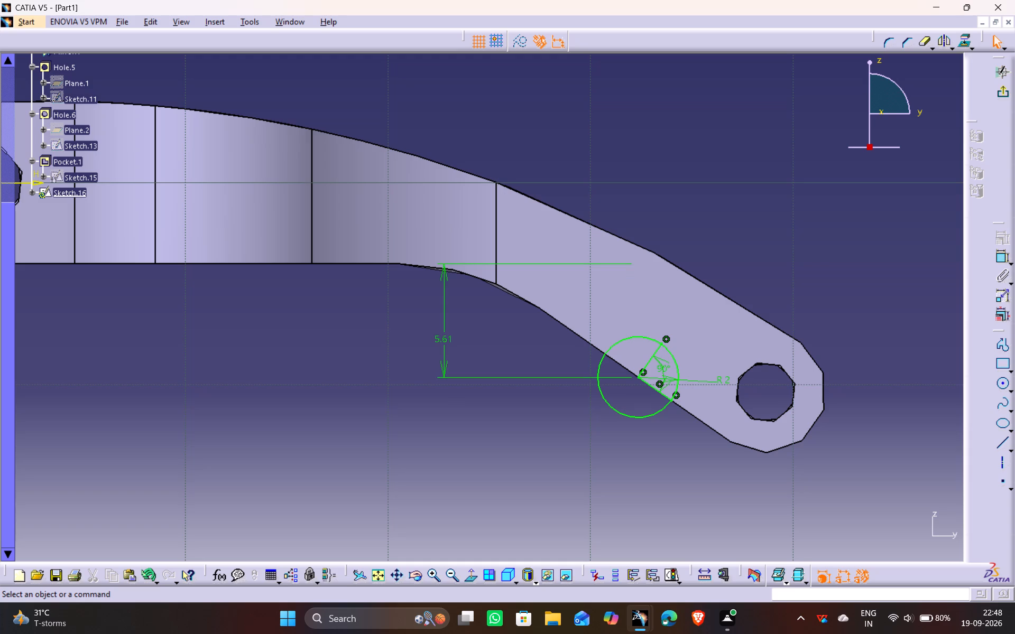
Trim the circle outside the two radial lines so a quarter-circle profile remains, and exit the sketch.
{"action": "left_click", "coordinate": [920, 45]}
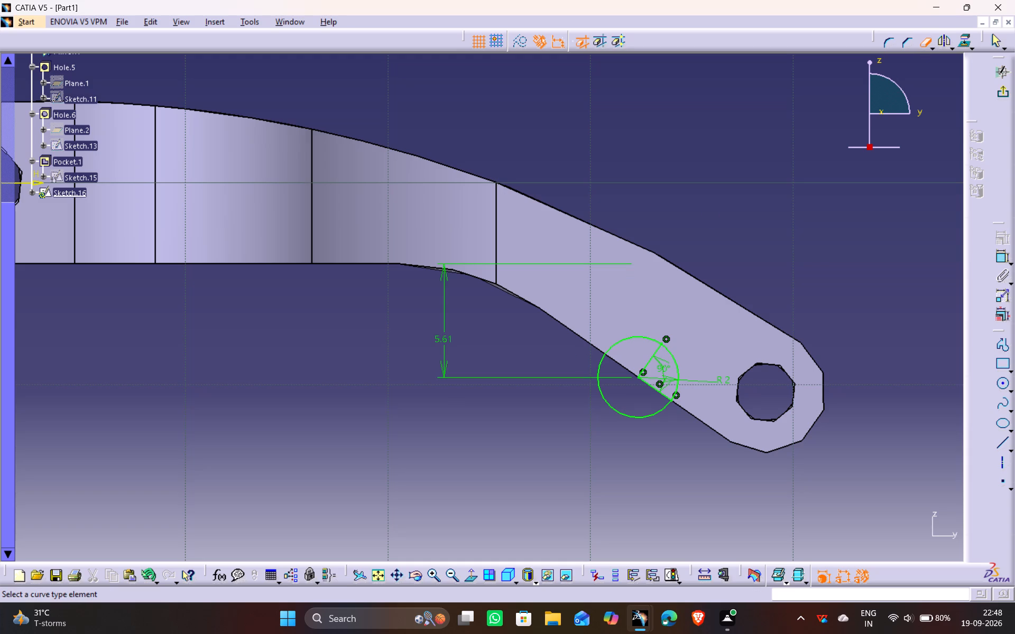
{"action": "left_click", "coordinate": [604, 360]}
{"action": "left_click", "coordinate": [812, 228]}
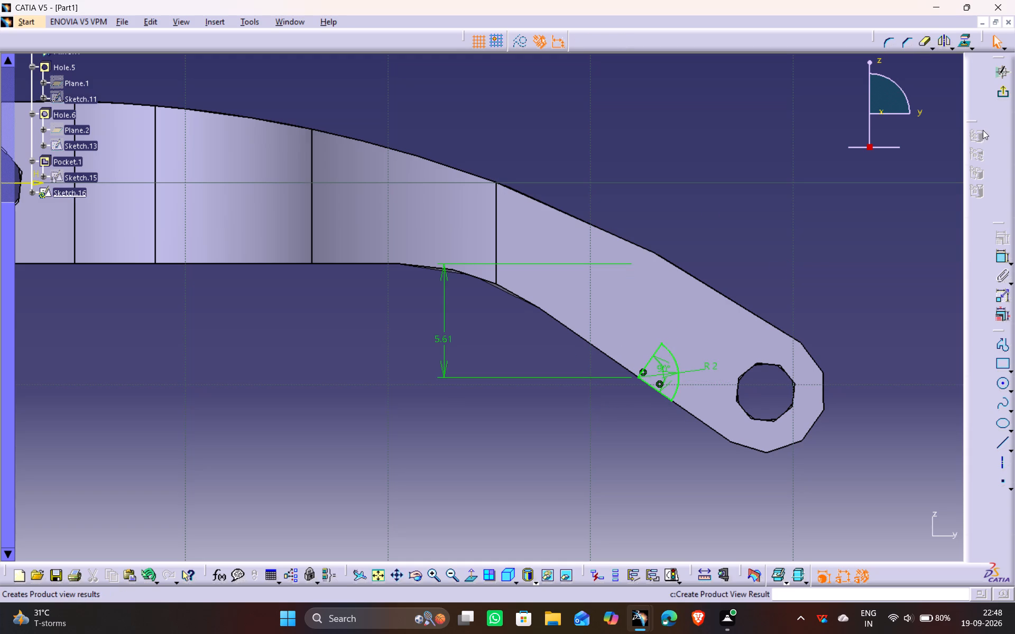
{"action": "left_click", "coordinate": [1007, 94]}
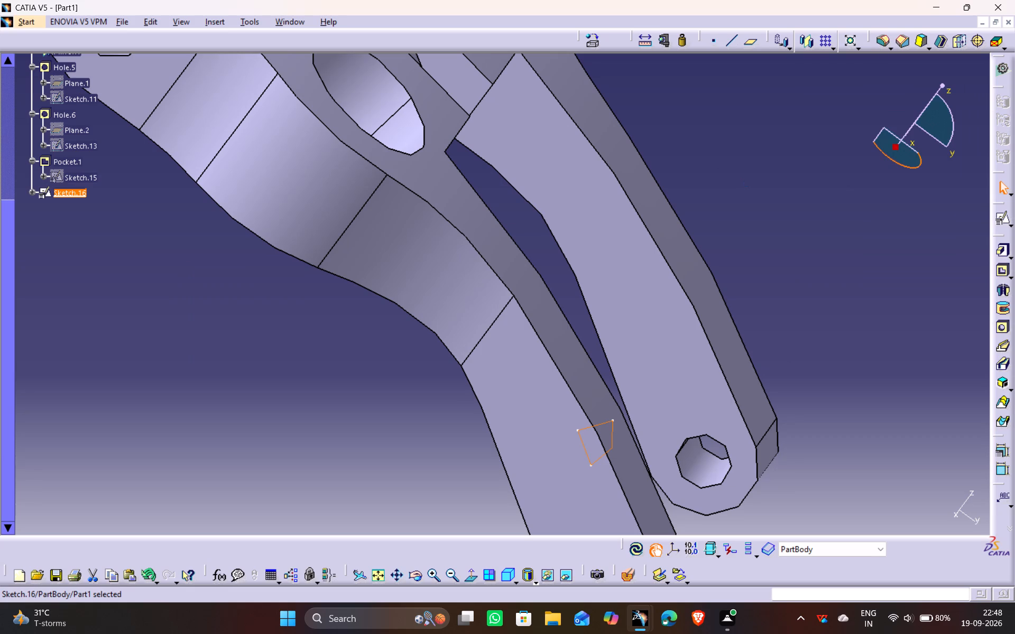
Cut a pocket from the quarter-circle sketch with 10 mm depth and mirrored extent, checking its preview across both fork arms.
{"action": "middle_click_drag", "start_coordinate": [716, 141], "coordinate": [491, 232]}
{"action": "left_click_drag", "start_coordinate": [695, 141], "coordinate": [491, 232]}
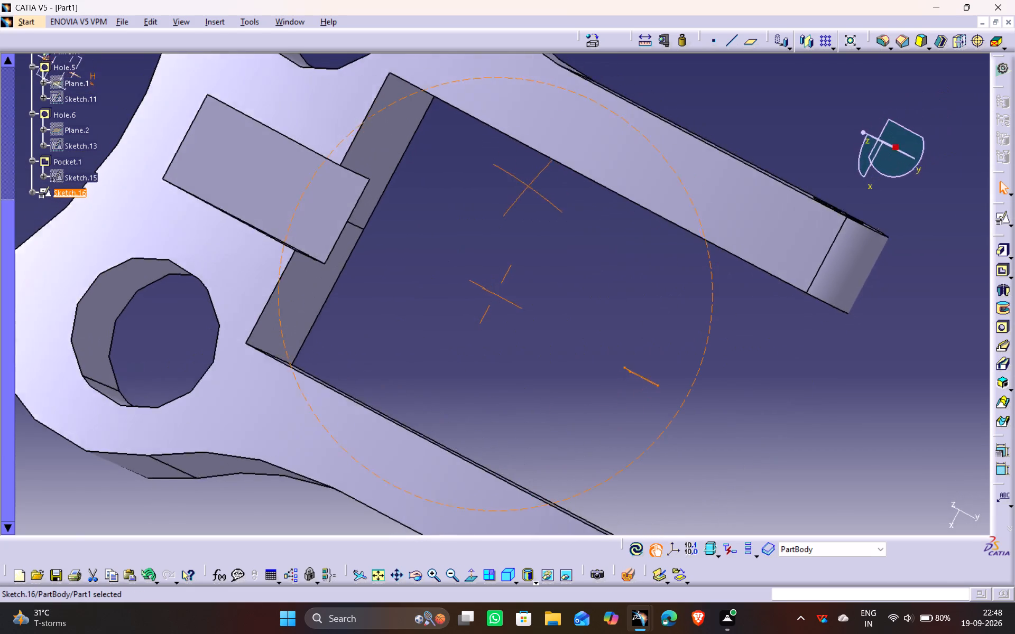
{"action": "left_click_drag", "start_coordinate": [491, 232], "coordinate": [506, 254]}
{"action": "middle_click_drag", "start_coordinate": [491, 232], "coordinate": [506, 254]}
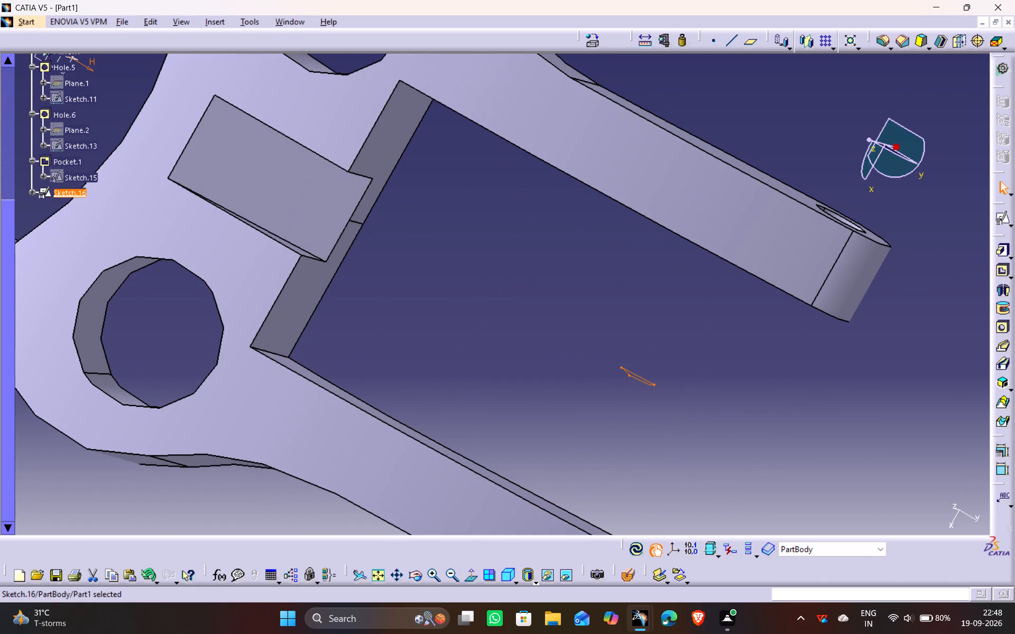
{"action": "left_click", "coordinate": [1005, 274]}
{"action": "scroll", "coordinate": [782, 428], "scroll_direction": "up", "scroll_amount": 1}
{"action": "middle_click_drag", "start_coordinate": [781, 428], "coordinate": [796, 277]}
{"action": "scroll", "coordinate": [781, 428], "scroll_direction": "down", "scroll_amount": 1}
{"action": "left_click_drag", "start_coordinate": [790, 367], "coordinate": [796, 277]}
{"action": "left_click", "coordinate": [883, 453]}
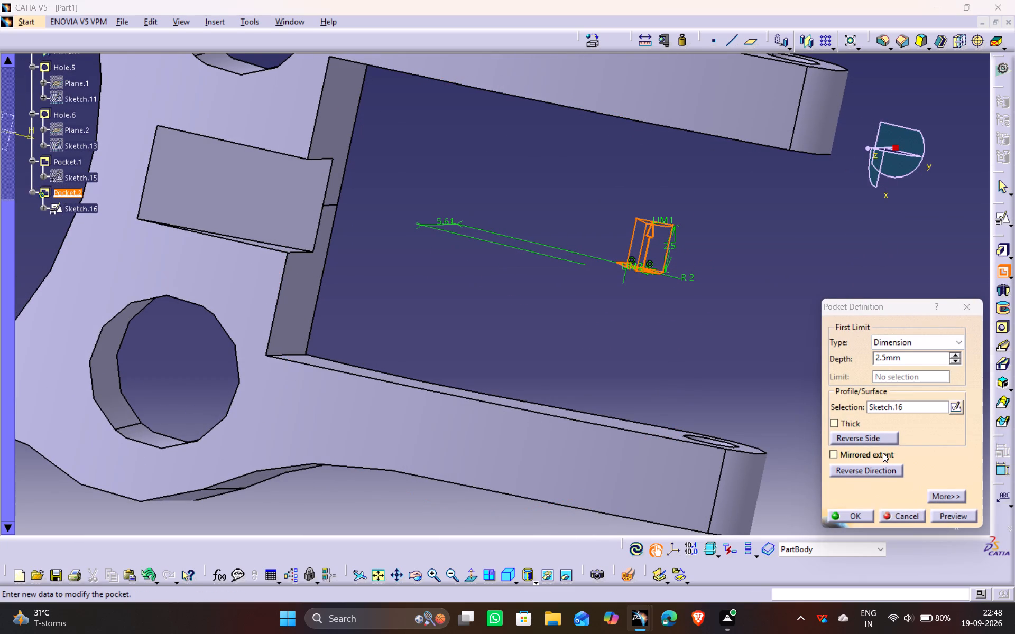
{"action": "left_click_drag", "start_coordinate": [885, 355], "coordinate": [838, 362]}
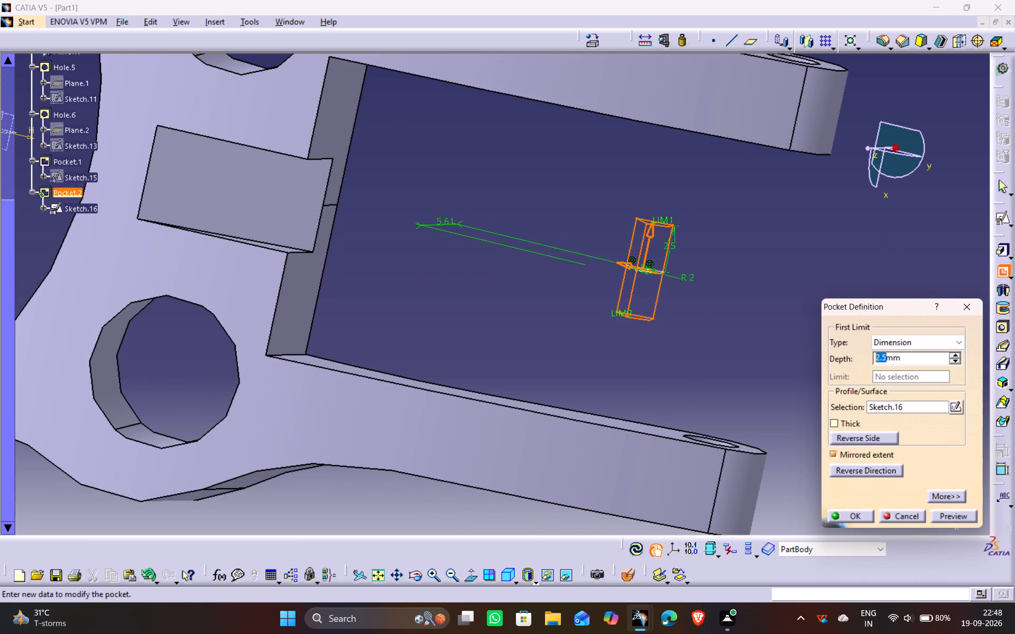
{"action": "type", "text": "10"}
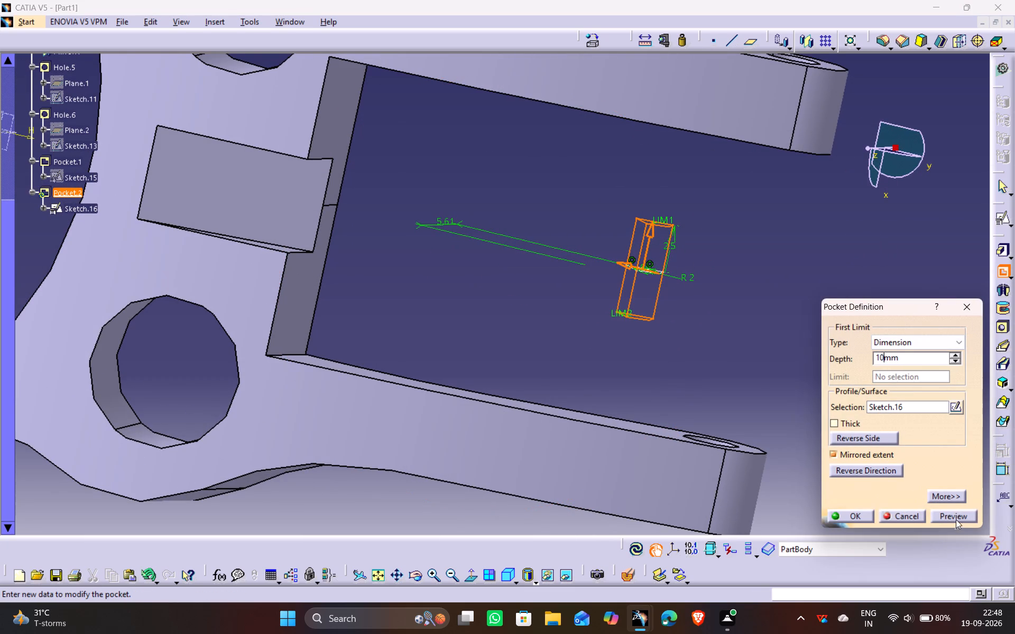
{"action": "left_click", "coordinate": [956, 519]}
{"action": "middle_click_drag", "start_coordinate": [751, 297], "coordinate": [734, 354]}
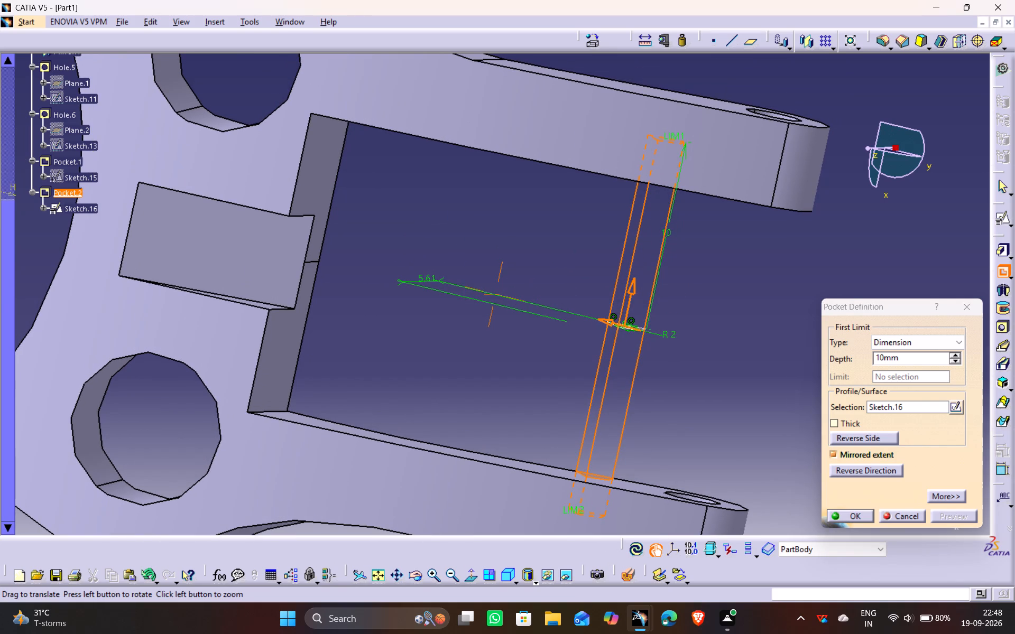
{"action": "scroll", "coordinate": [540, 370], "scroll_direction": "up", "scroll_amount": 1}
{"action": "middle_click_drag", "start_coordinate": [540, 370], "coordinate": [558, 318]}
{"action": "left_click_drag", "start_coordinate": [528, 370], "coordinate": [558, 318]}
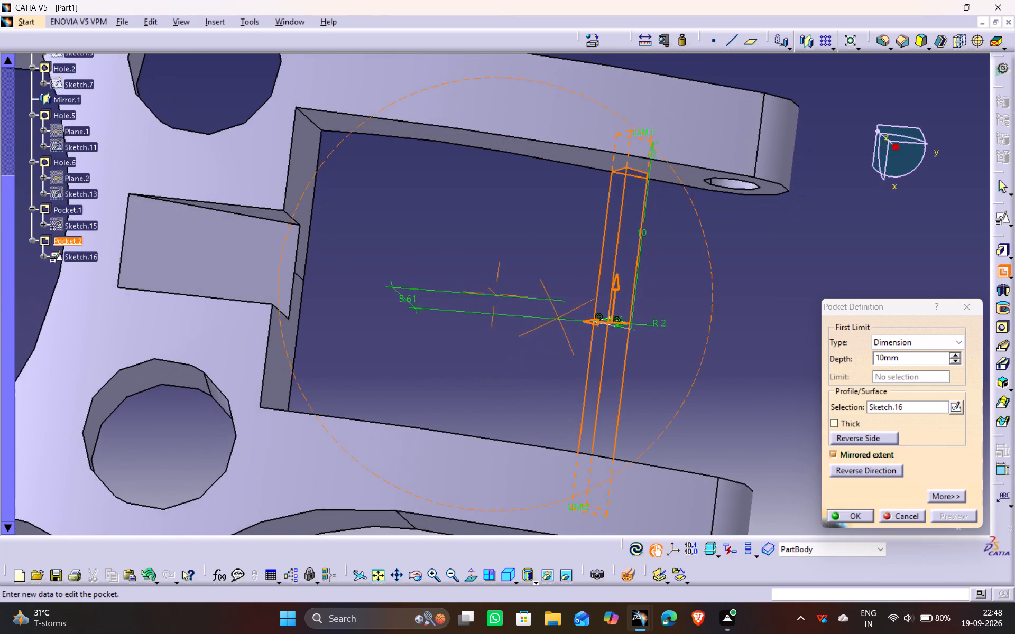
{"action": "middle_click_drag", "start_coordinate": [558, 318], "coordinate": [541, 297]}
{"action": "left_click_drag", "start_coordinate": [558, 318], "coordinate": [541, 297]}
{"action": "scroll", "coordinate": [578, 300], "scroll_direction": "down", "scroll_amount": 1}
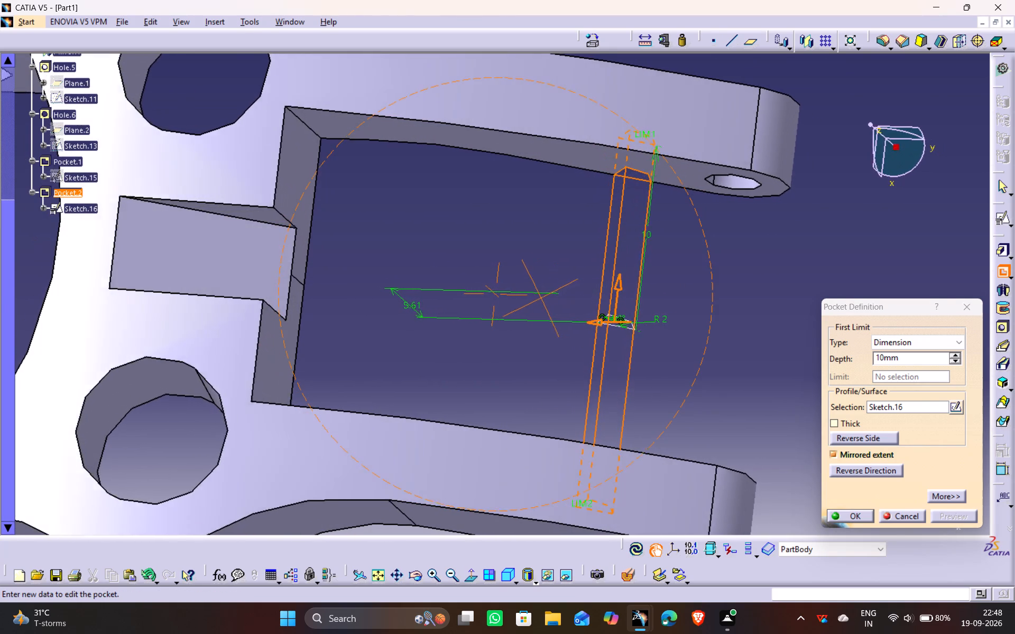
{"action": "middle_click_drag", "start_coordinate": [541, 297], "coordinate": [589, 195]}
{"action": "left_click_drag", "start_coordinate": [541, 297], "coordinate": [589, 195]}
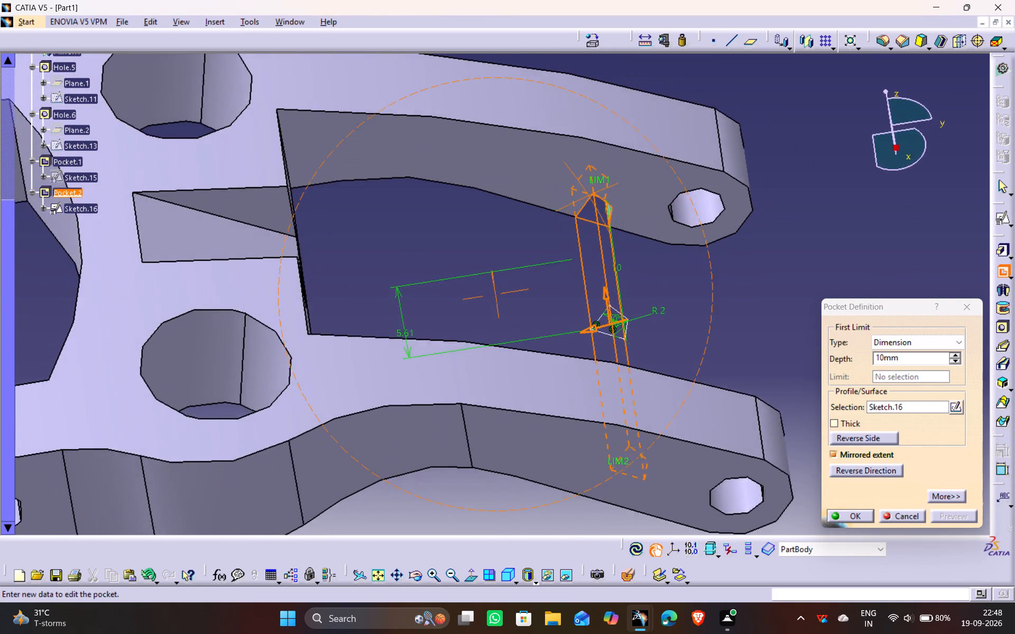
{"action": "left_click_drag", "start_coordinate": [589, 195], "coordinate": [584, 192]}
{"action": "middle_click_drag", "start_coordinate": [589, 195], "coordinate": [584, 192]}
{"action": "scroll", "coordinate": [584, 192], "scroll_direction": "up", "scroll_amount": 1}
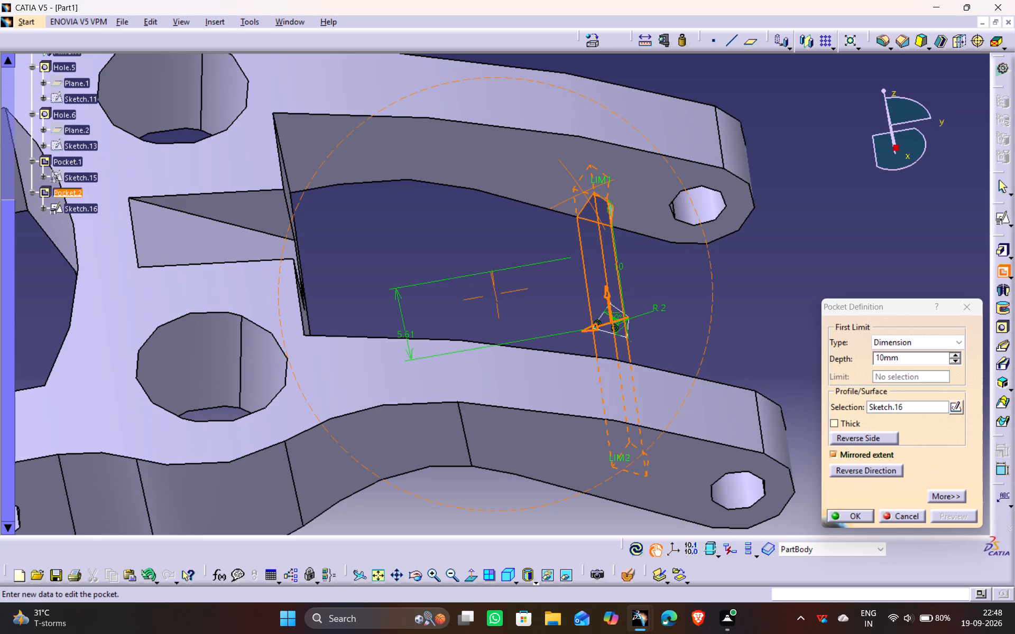
{"action": "middle_click_drag", "start_coordinate": [578, 508], "coordinate": [570, 455]}
{"action": "left_click_drag", "start_coordinate": [578, 507], "coordinate": [570, 455]}
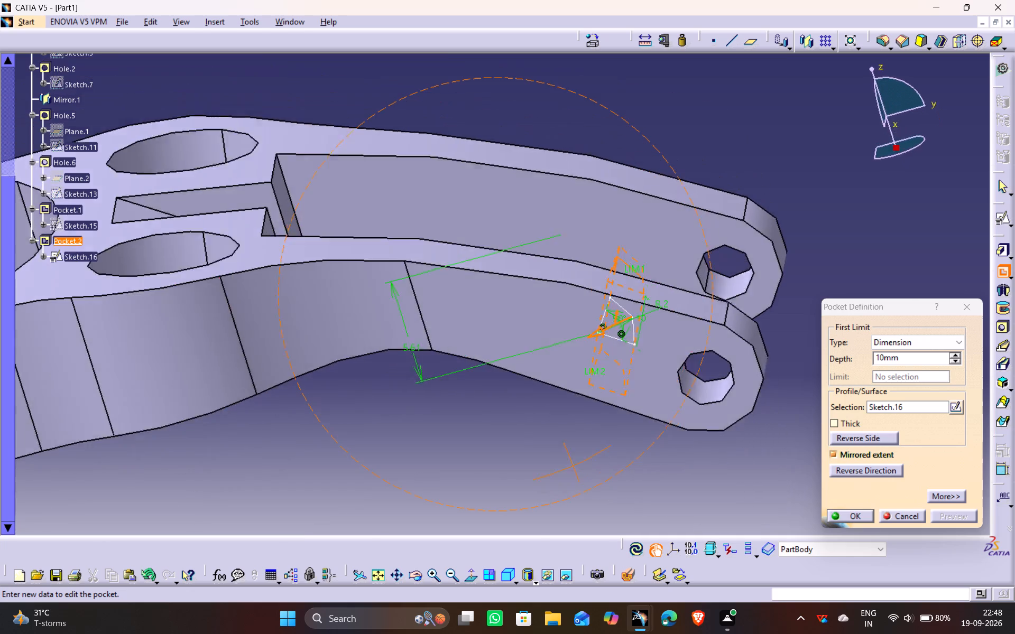
{"action": "middle_click_drag", "start_coordinate": [570, 455], "coordinate": [621, 376]}
{"action": "left_click_drag", "start_coordinate": [570, 455], "coordinate": [621, 376]}
{"action": "scroll", "coordinate": [634, 363], "scroll_direction": "down", "scroll_amount": 1}
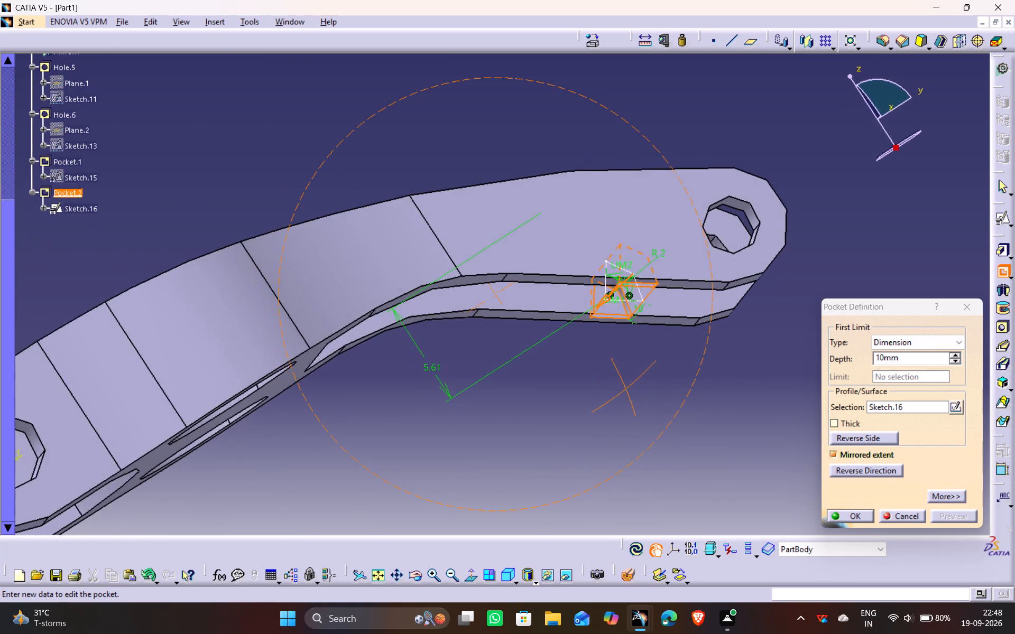
{"action": "left_click_drag", "start_coordinate": [621, 376], "coordinate": [517, 481]}
{"action": "middle_click_drag", "start_coordinate": [621, 376], "coordinate": [517, 481]}
{"action": "left_click_drag", "start_coordinate": [517, 481], "coordinate": [517, 482]}
{"action": "left_click", "coordinate": [857, 509]}
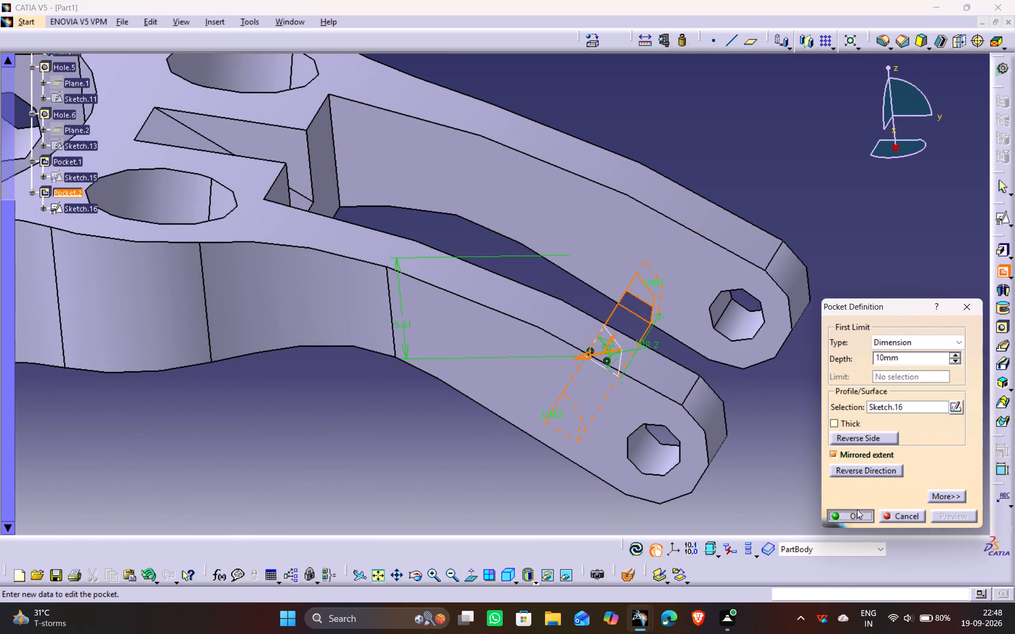
{"action": "left_click_drag", "start_coordinate": [872, 300], "coordinate": [870, 286]}
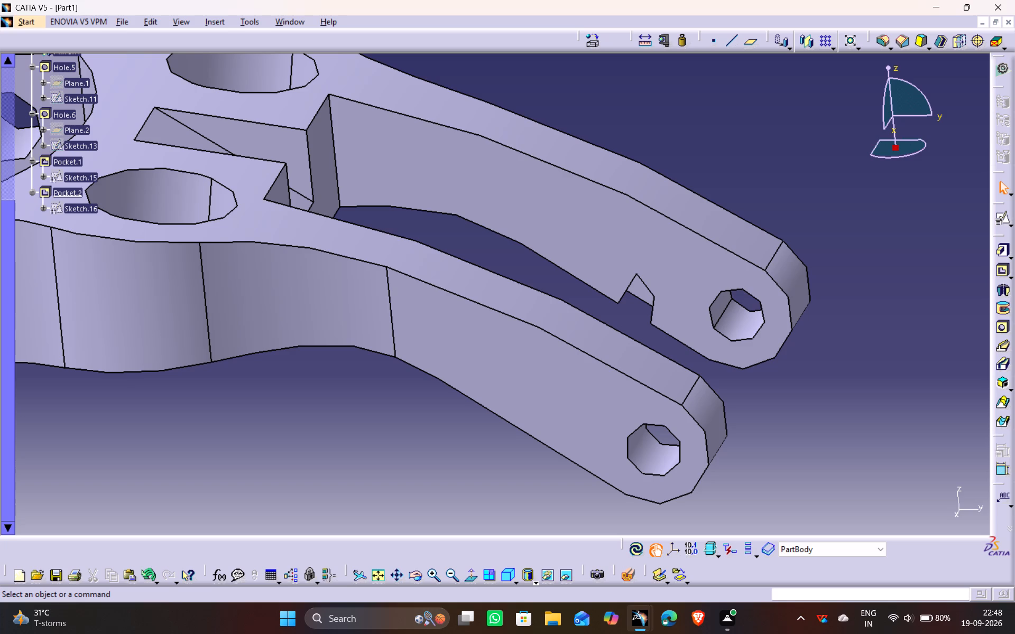
Examine the quarter-circle notch cut in the fork arms from above, below and the arm ends.
{"action": "scroll", "coordinate": [774, 197], "scroll_direction": "up", "scroll_amount": 1}
{"action": "middle_click_drag", "start_coordinate": [773, 196], "coordinate": [740, 218]}
{"action": "scroll", "coordinate": [772, 195], "scroll_direction": "down", "scroll_amount": 1}
{"action": "left_click_drag", "start_coordinate": [772, 195], "coordinate": [740, 218]}
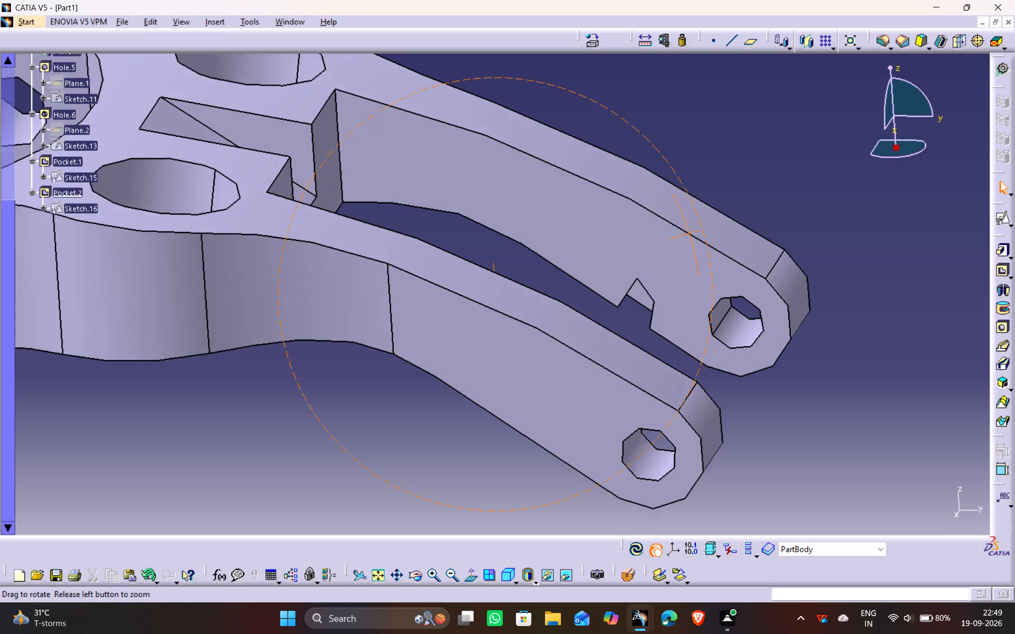
{"action": "middle_click_drag", "start_coordinate": [740, 218], "coordinate": [433, 359]}
{"action": "left_click_drag", "start_coordinate": [740, 218], "coordinate": [433, 359]}
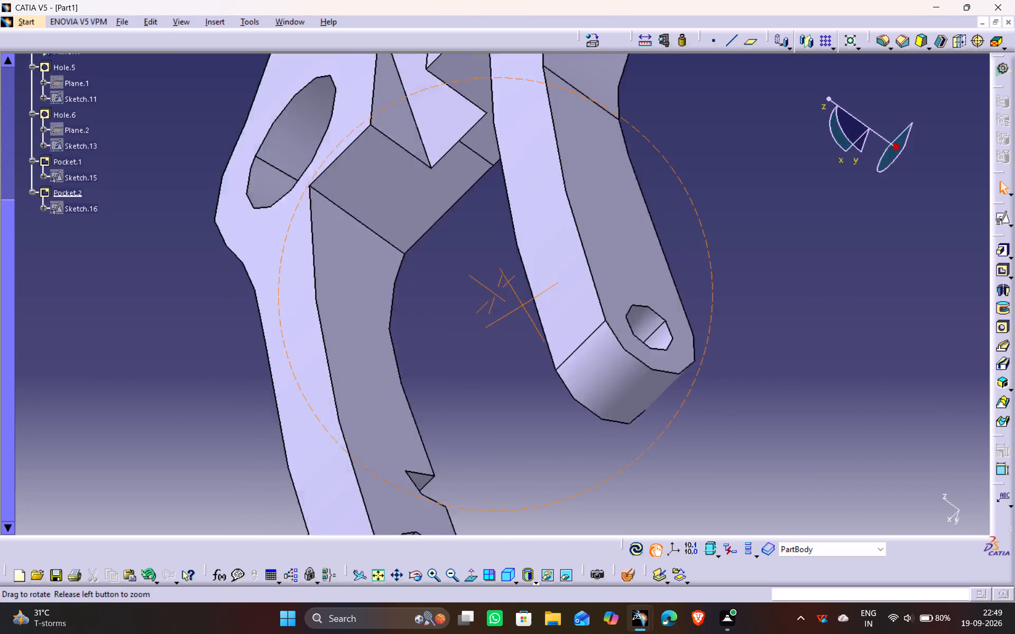
{"action": "left_click_drag", "start_coordinate": [433, 359], "coordinate": [709, 201]}
{"action": "middle_click_drag", "start_coordinate": [433, 359], "coordinate": [709, 201]}
{"action": "scroll", "coordinate": [571, 285], "scroll_direction": "up", "scroll_amount": 1}
{"action": "middle_click_drag", "start_coordinate": [571, 285], "coordinate": [529, 145]}
{"action": "left_click_drag", "start_coordinate": [571, 285], "coordinate": [529, 145]}
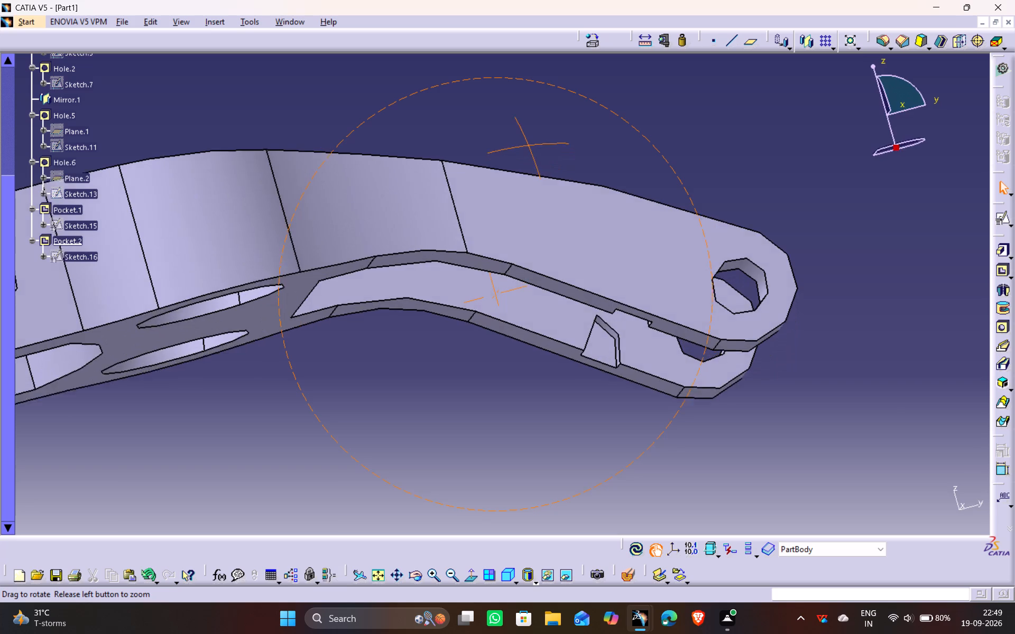
{"action": "middle_click_drag", "start_coordinate": [529, 145], "coordinate": [500, 247]}
{"action": "left_click_drag", "start_coordinate": [529, 145], "coordinate": [499, 244]}
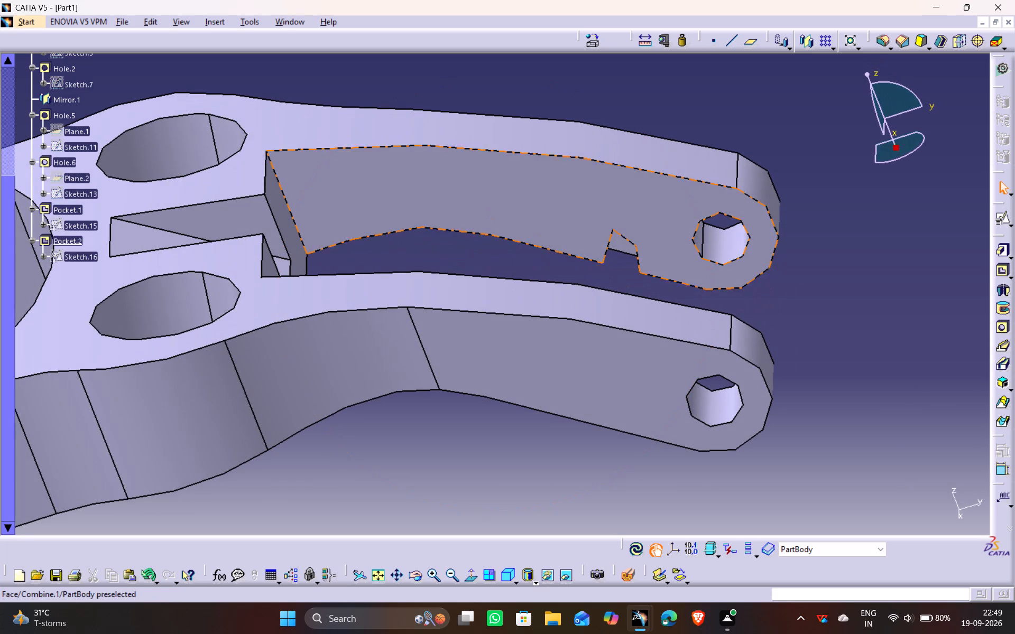
Reopen the quarter-circle pocket's sketch to review its profile and dimensions, and exit it.
{"action": "double_click", "coordinate": [74, 259]}
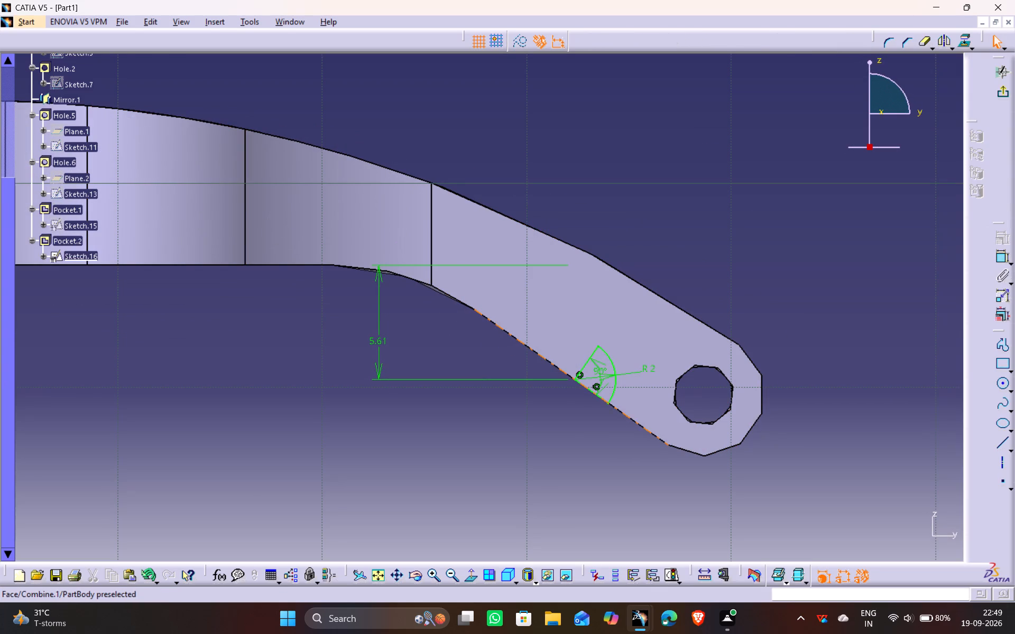
{"action": "left_click", "coordinate": [1000, 94]}
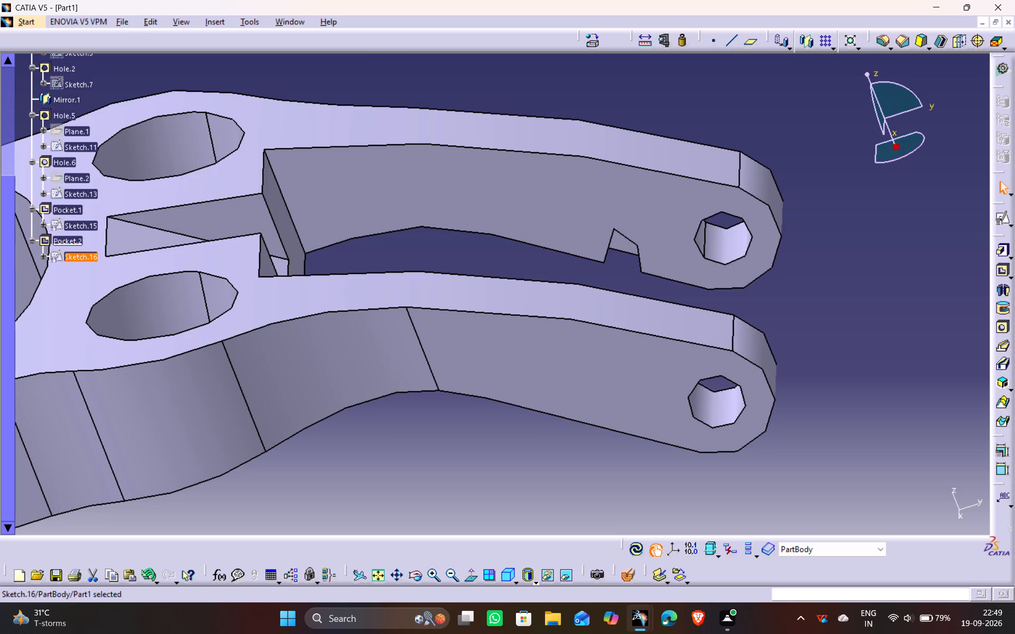
Fillet the two inner corner edges at the base of the fork arms with a 5 mm radius, previewing the result first.
{"action": "middle_click_drag", "start_coordinate": [335, 82], "coordinate": [368, 133], "text": "ctrl"}
{"action": "middle_click_drag", "start_coordinate": [355, 101], "coordinate": [383, 208]}
{"action": "left_click_drag", "start_coordinate": [359, 101], "coordinate": [383, 208]}
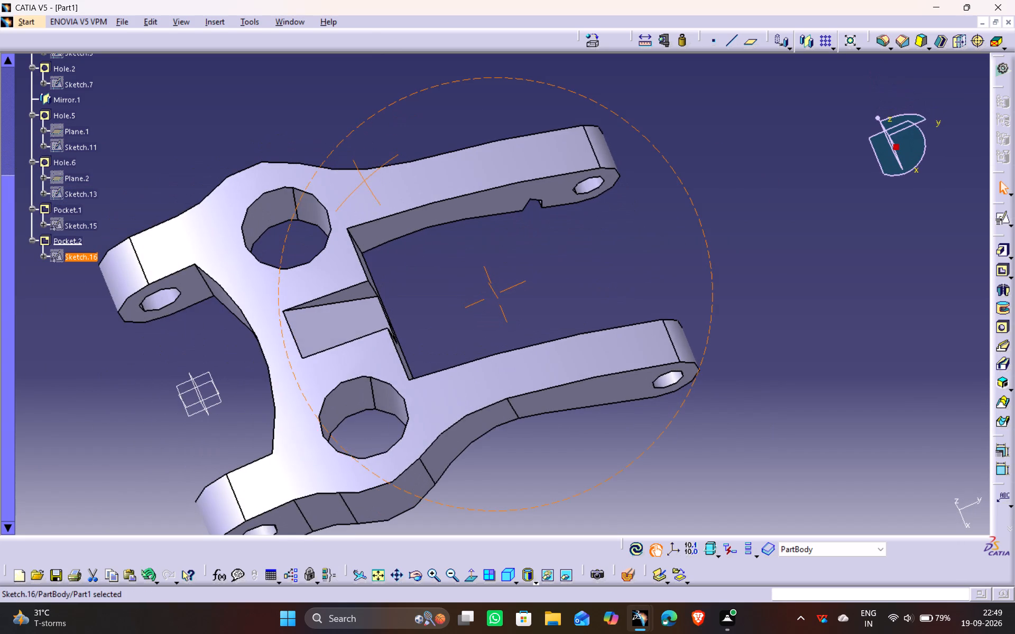
{"action": "left_click_drag", "start_coordinate": [383, 208], "coordinate": [382, 210]}
{"action": "middle_click_drag", "start_coordinate": [383, 208], "coordinate": [382, 210]}
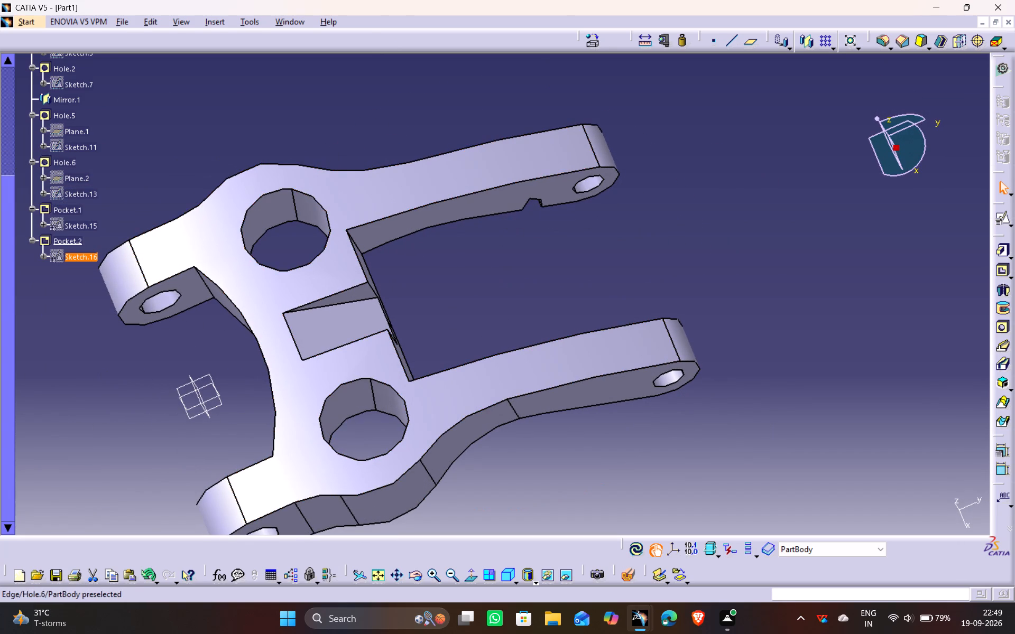
{"action": "middle_click_drag", "start_coordinate": [421, 301], "coordinate": [380, 272]}
{"action": "left_click_drag", "start_coordinate": [421, 301], "coordinate": [376, 270]}
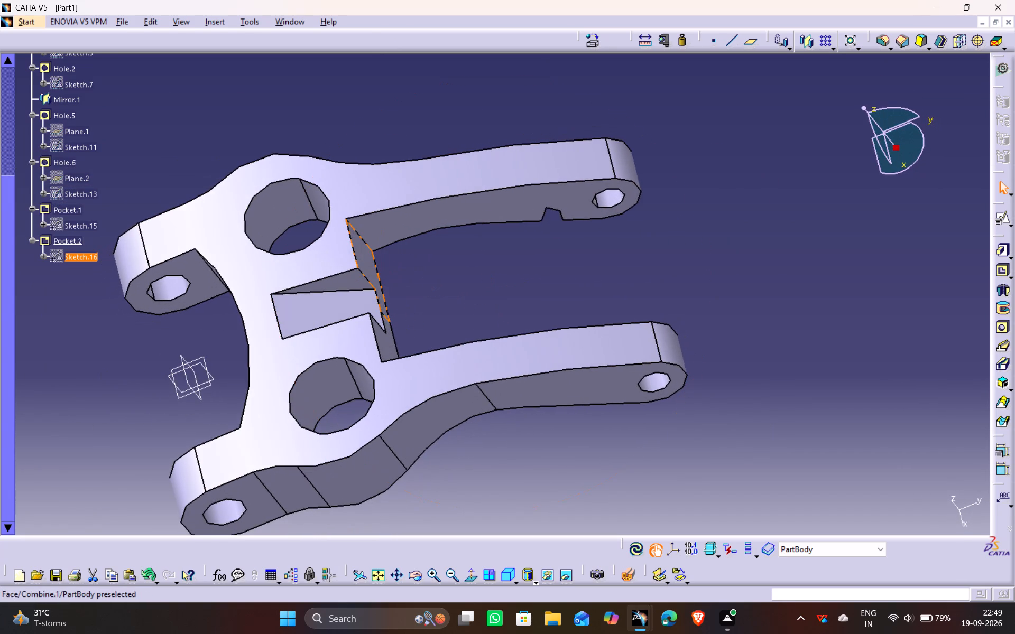
{"action": "left_click", "coordinate": [366, 244], "text": "ctrl"}
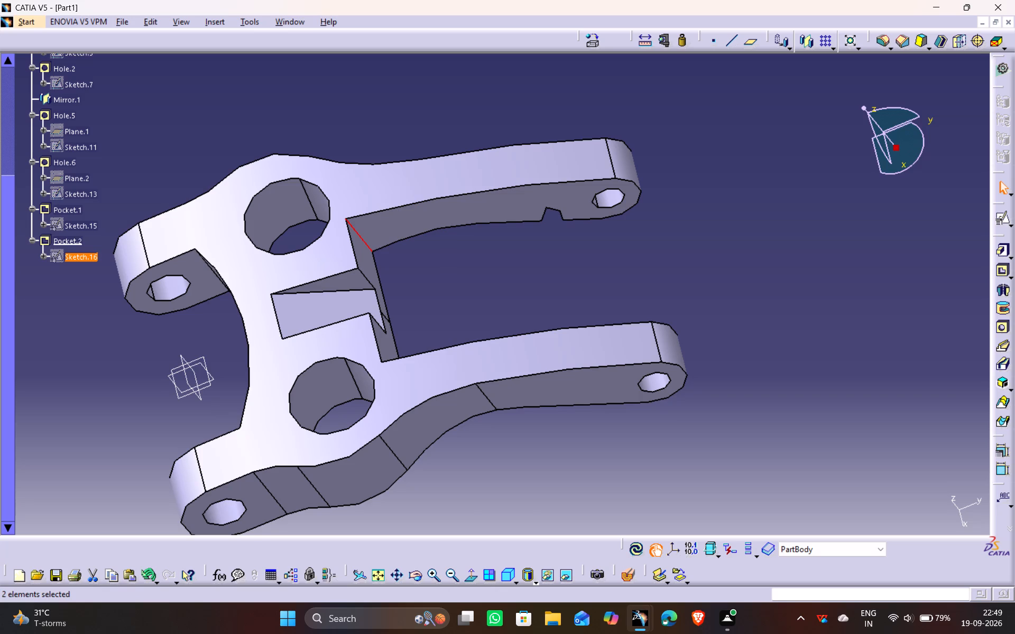
{"action": "middle_click_drag", "start_coordinate": [375, 111], "coordinate": [378, 183], "text": "ctrl"}
{"action": "left_click_drag", "start_coordinate": [375, 110], "coordinate": [378, 183], "text": "ctrl"}
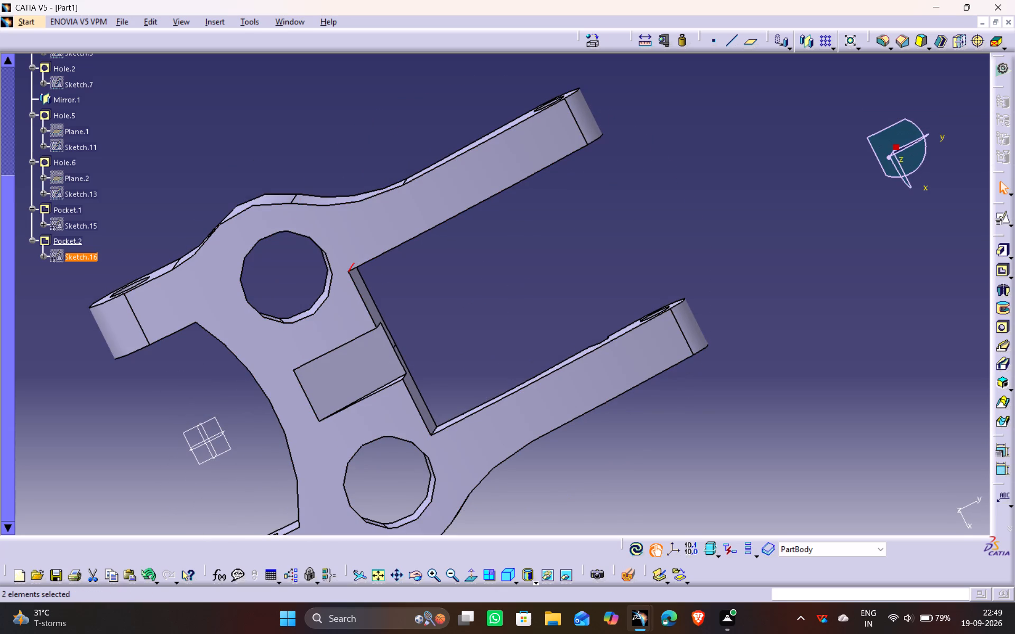
{"action": "scroll", "coordinate": [468, 325], "scroll_direction": "up", "scroll_amount": 1, "text": "ctrl"}
{"action": "middle_click_drag", "start_coordinate": [468, 324], "coordinate": [466, 393], "text": "ctrl"}
{"action": "scroll", "coordinate": [468, 324], "scroll_direction": "down", "scroll_amount": 1, "text": "ctrl"}
{"action": "left_click_drag", "start_coordinate": [468, 327], "coordinate": [466, 393], "text": "ctrl"}
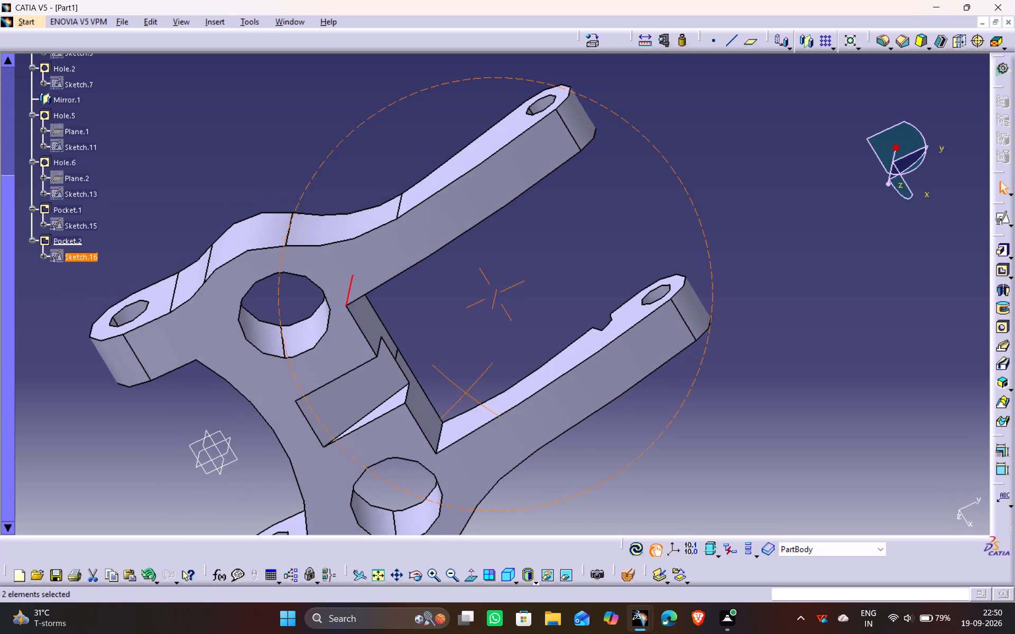
{"action": "left_click_drag", "start_coordinate": [466, 393], "coordinate": [466, 394], "text": "ctrl"}
{"action": "middle_click_drag", "start_coordinate": [466, 393], "coordinate": [466, 394], "text": "ctrl"}
{"action": "left_click", "coordinate": [440, 439], "text": "ctrl"}
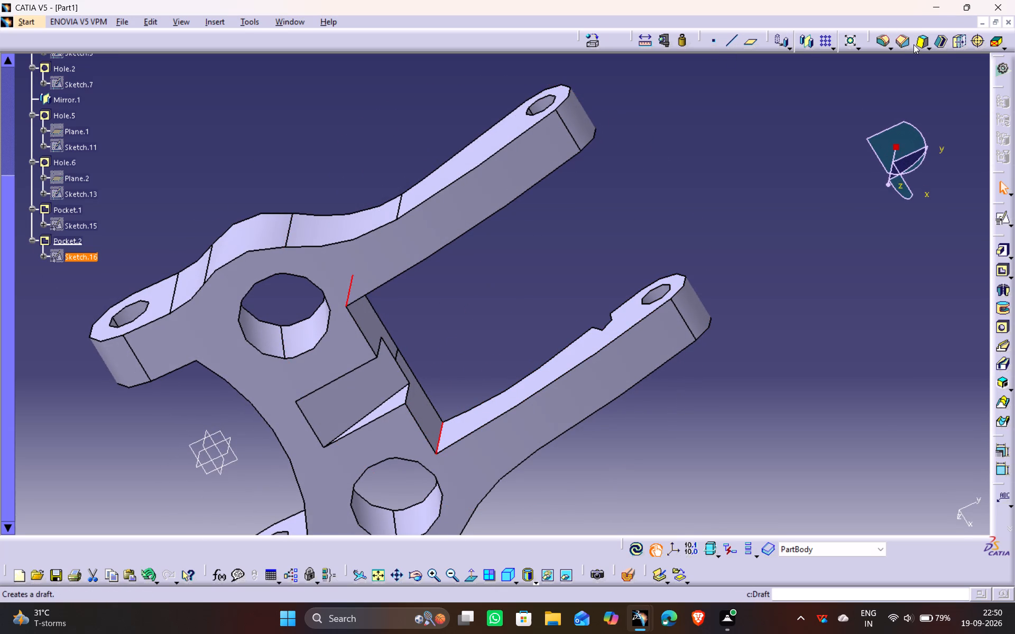
{"action": "left_click", "coordinate": [885, 40]}
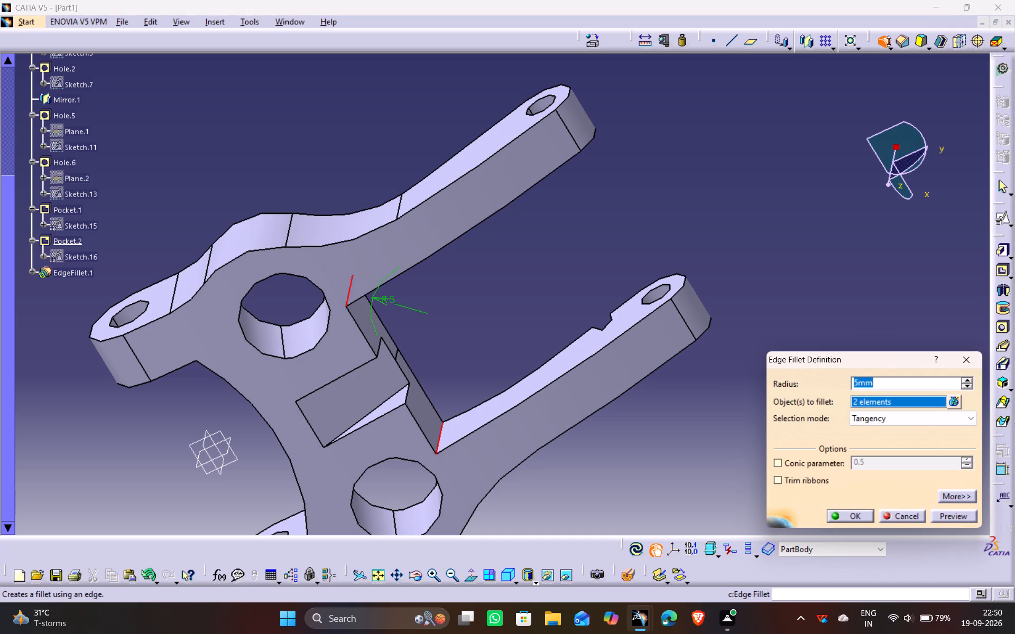
{"action": "left_click", "coordinate": [958, 515]}
{"action": "left_click", "coordinate": [857, 516]}
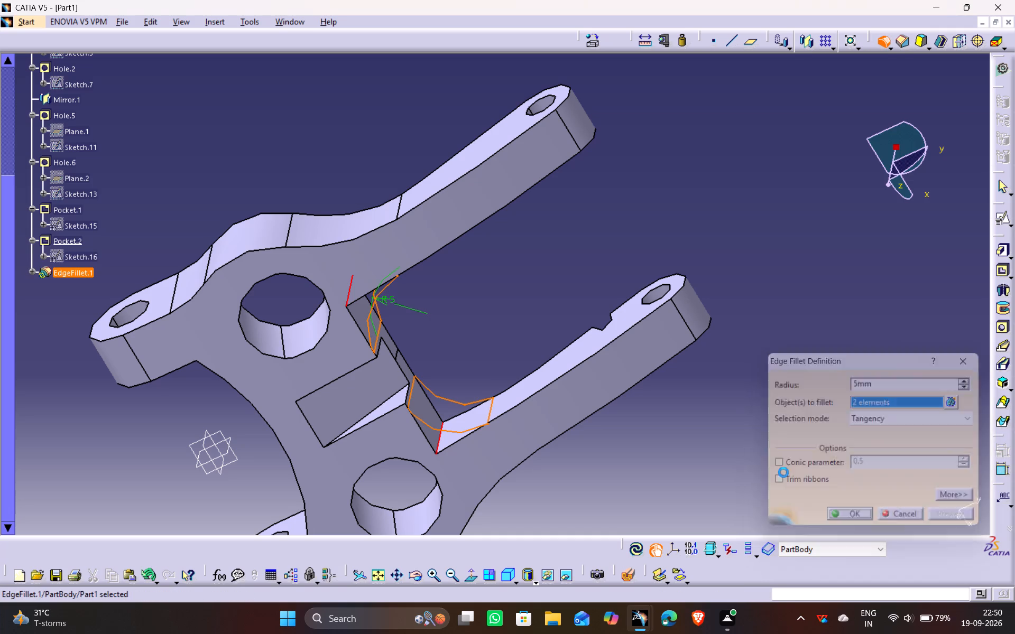
{"action": "left_click", "coordinate": [556, 194]}
Fillet the three rim edges of the rectangular pocket between the two large holes with a 1 mm radius, previewing the result first.
{"action": "middle_click_drag", "start_coordinate": [330, 410], "coordinate": [322, 369]}
{"action": "left_click_drag", "start_coordinate": [330, 410], "coordinate": [322, 369]}
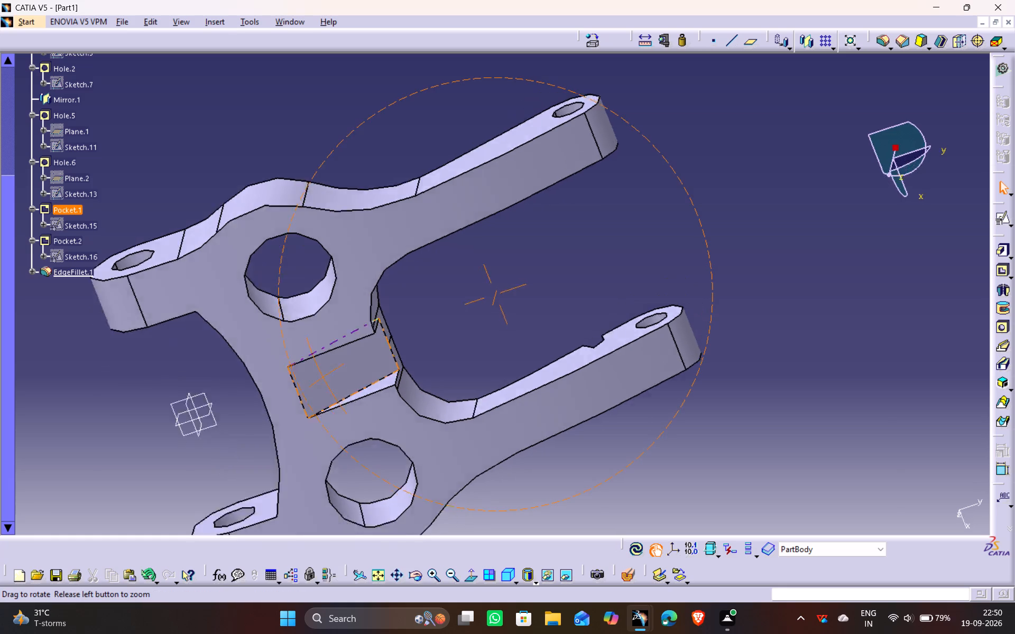
{"action": "middle_click_drag", "start_coordinate": [322, 369], "coordinate": [404, 177]}
{"action": "left_click_drag", "start_coordinate": [322, 369], "coordinate": [404, 177]}
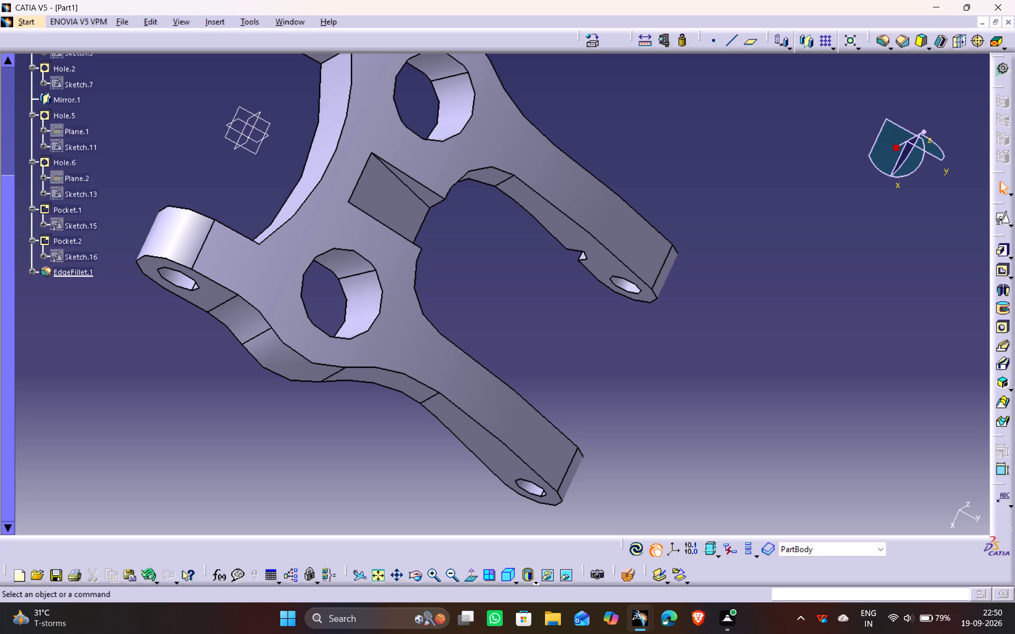
{"action": "left_click", "coordinate": [435, 193], "text": "ctrl"}
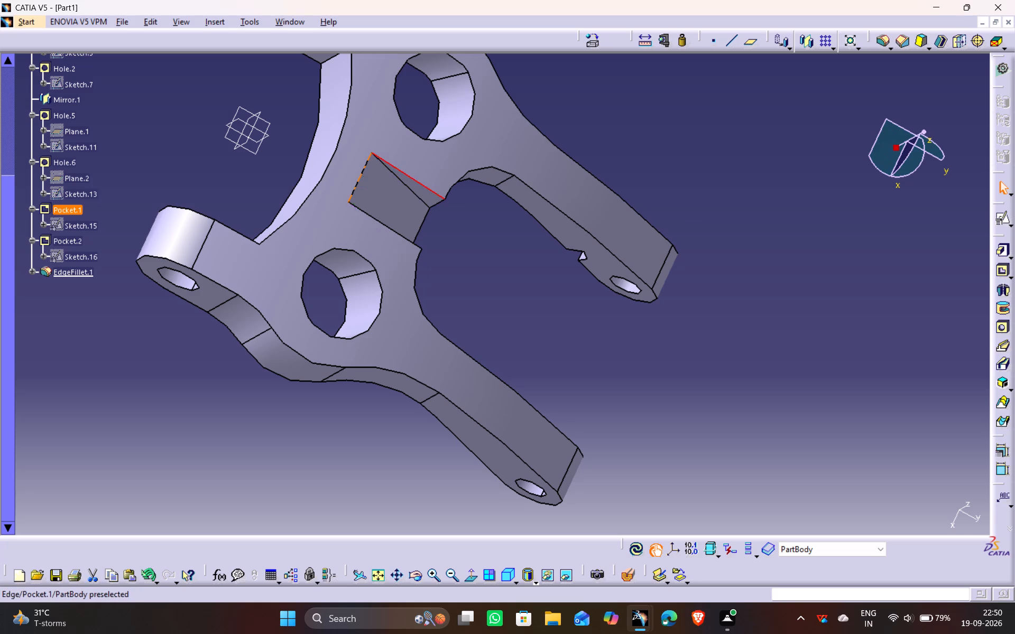
{"action": "left_click", "coordinate": [354, 182], "text": "ctrl"}
{"action": "left_click", "coordinate": [460, 237], "text": "ctrl"}
{"action": "left_click", "coordinate": [342, 217], "text": "ctrl"}
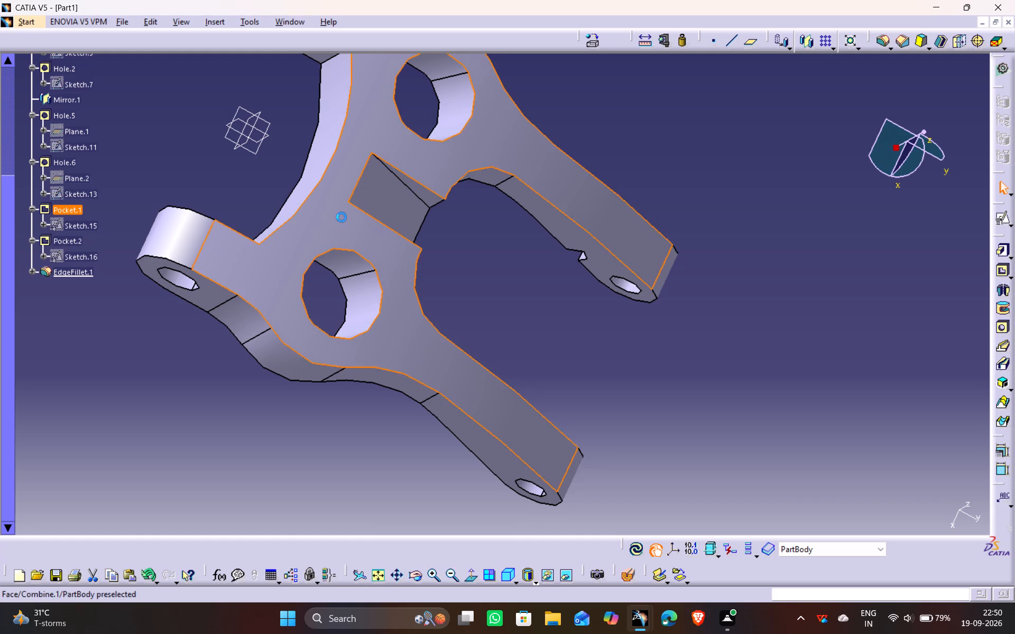
{"action": "left_click", "coordinate": [362, 178], "text": "ctrl"}
{"action": "left_click", "coordinate": [398, 232], "text": "ctrl"}
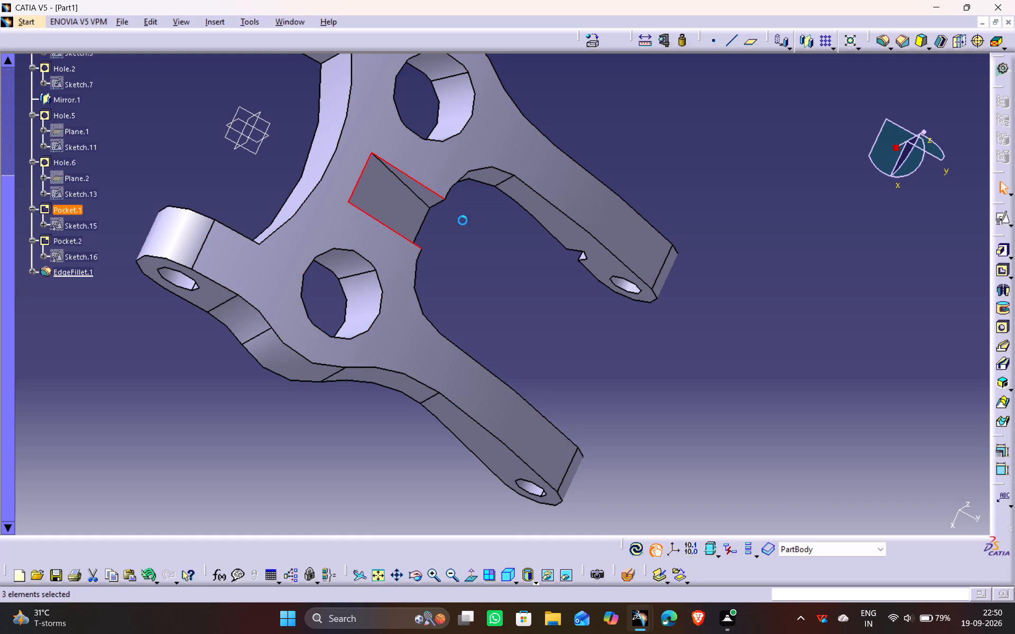
{"action": "left_click", "coordinate": [880, 41]}
{"action": "middle_click_drag", "start_coordinate": [645, 361], "coordinate": [612, 235]}
{"action": "left_click_drag", "start_coordinate": [645, 361], "coordinate": [612, 235]}
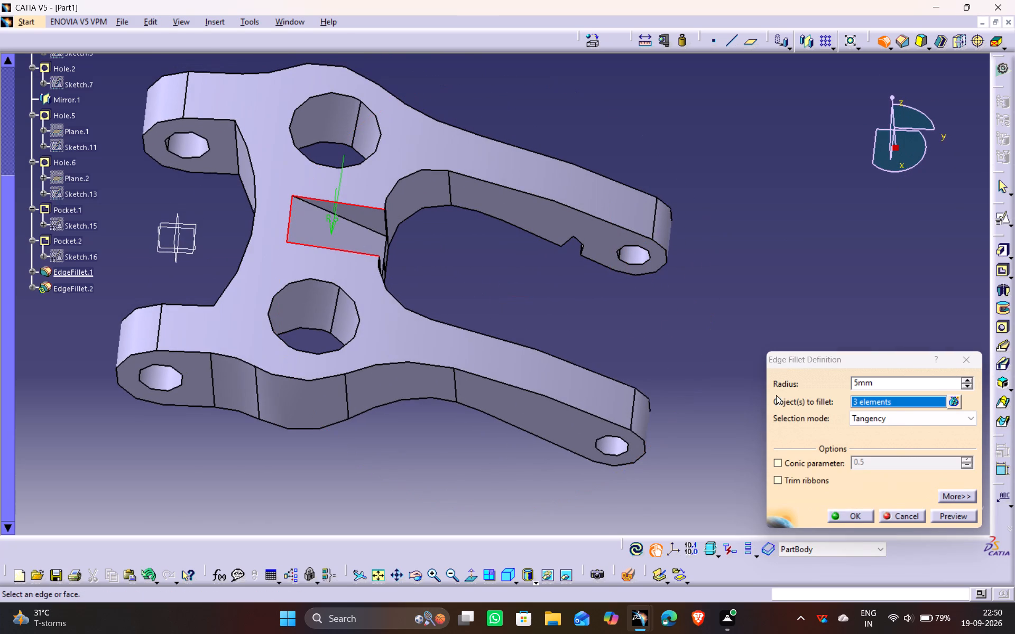
{"action": "triple_click", "coordinate": [972, 385]}
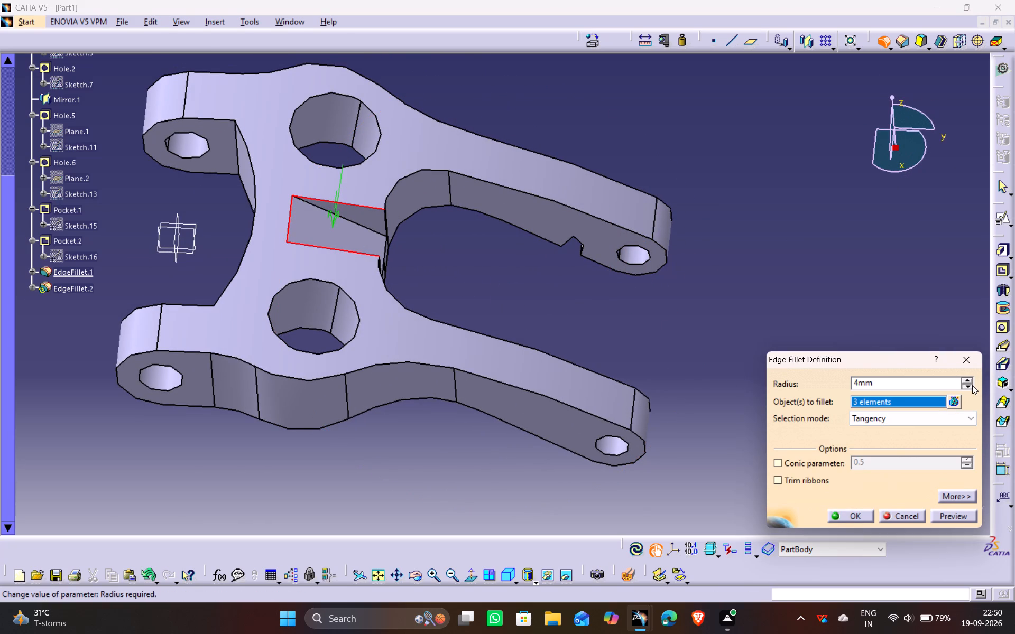
{"action": "triple_click", "coordinate": [972, 385]}
{"action": "left_click", "coordinate": [972, 385]}
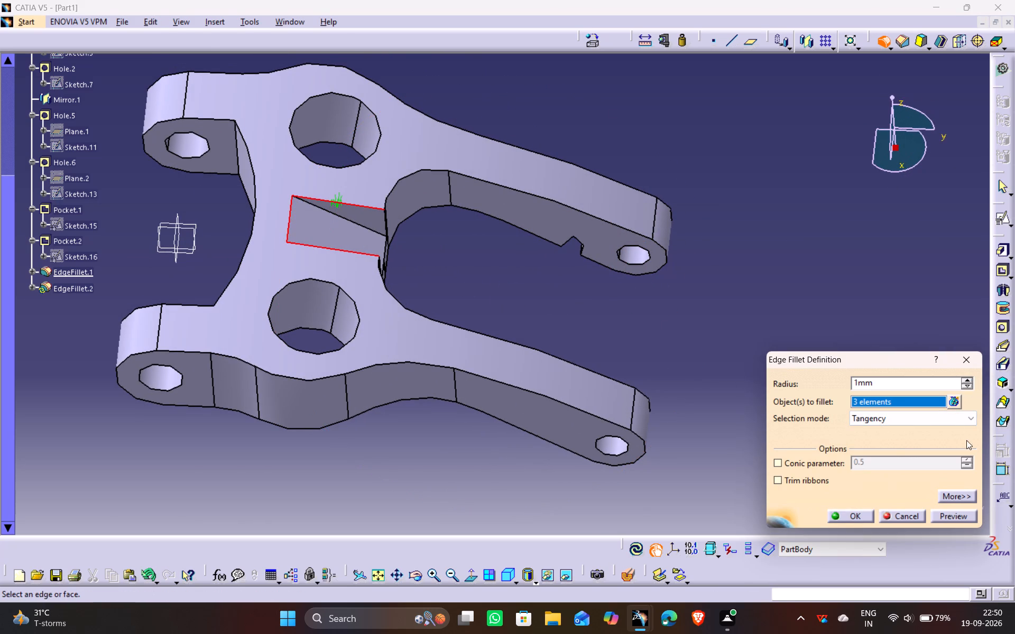
{"action": "left_click", "coordinate": [959, 515]}
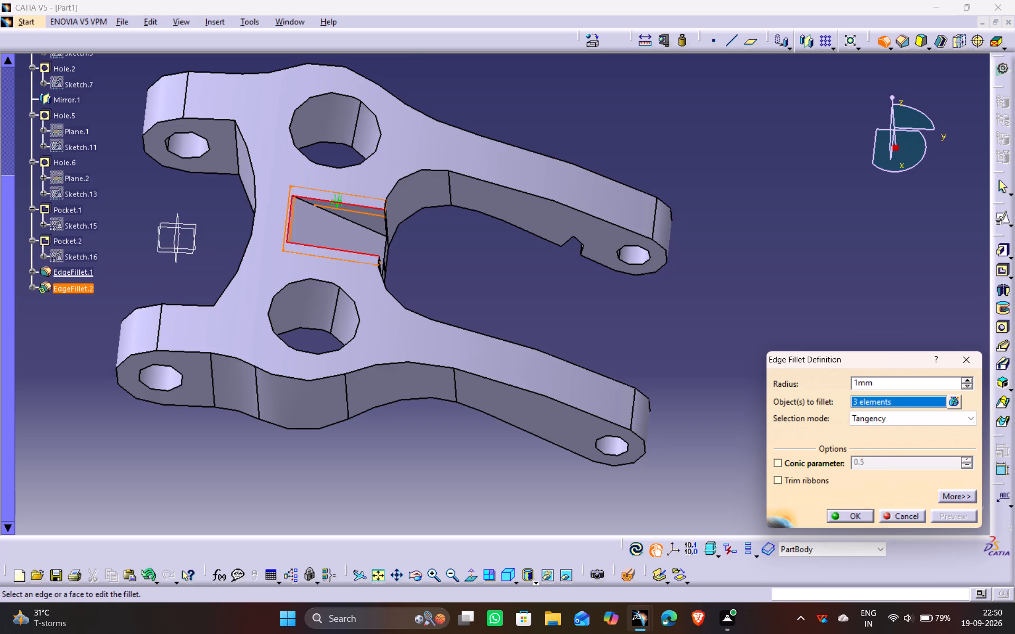
{"action": "middle_click_drag", "start_coordinate": [210, 231], "coordinate": [344, 227]}
{"action": "left_click_drag", "start_coordinate": [209, 231], "coordinate": [344, 227]}
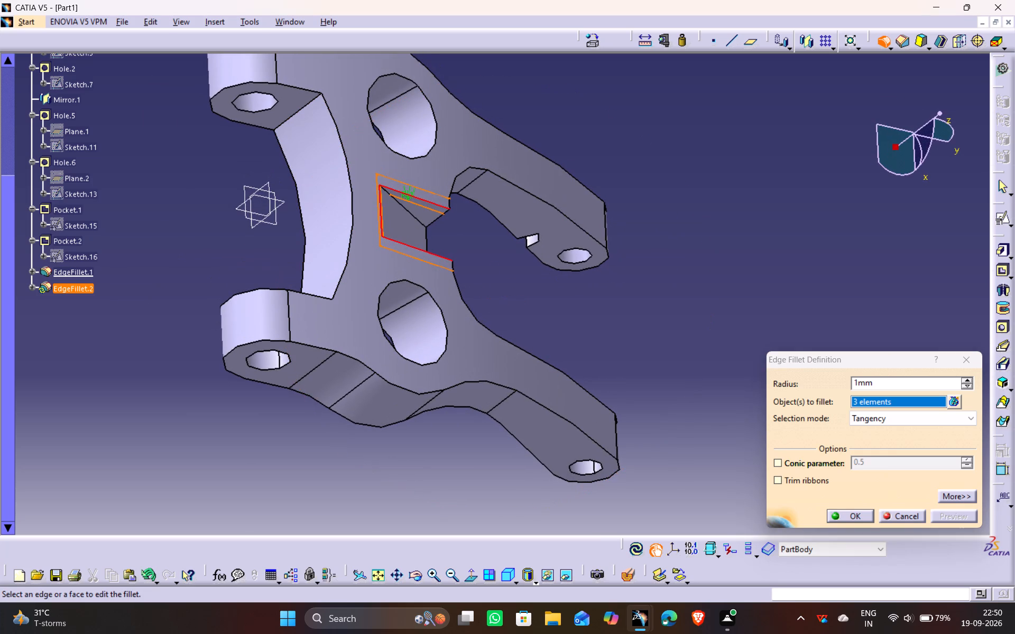
{"action": "left_click", "coordinate": [856, 515]}
{"action": "left_click_drag", "start_coordinate": [718, 385], "coordinate": [706, 375]}
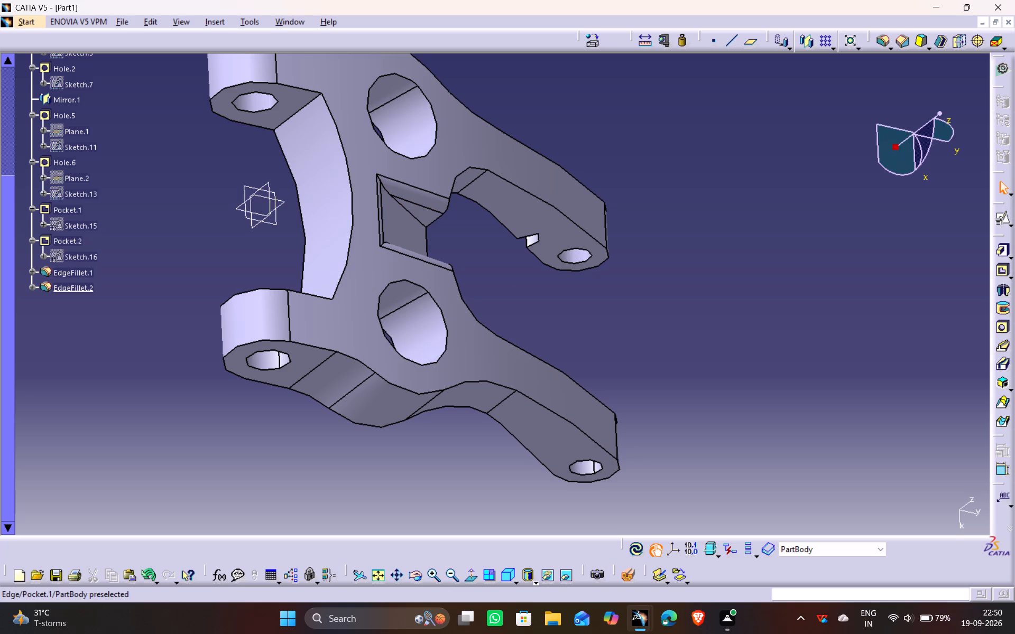
Fillet the two long bottom edges inside the rectangular pocket with a 1 mm radius, checking the preview from another angle.
{"action": "middle_click_drag", "start_coordinate": [470, 241], "coordinate": [311, 233]}
{"action": "left_click_drag", "start_coordinate": [470, 241], "coordinate": [311, 233]}
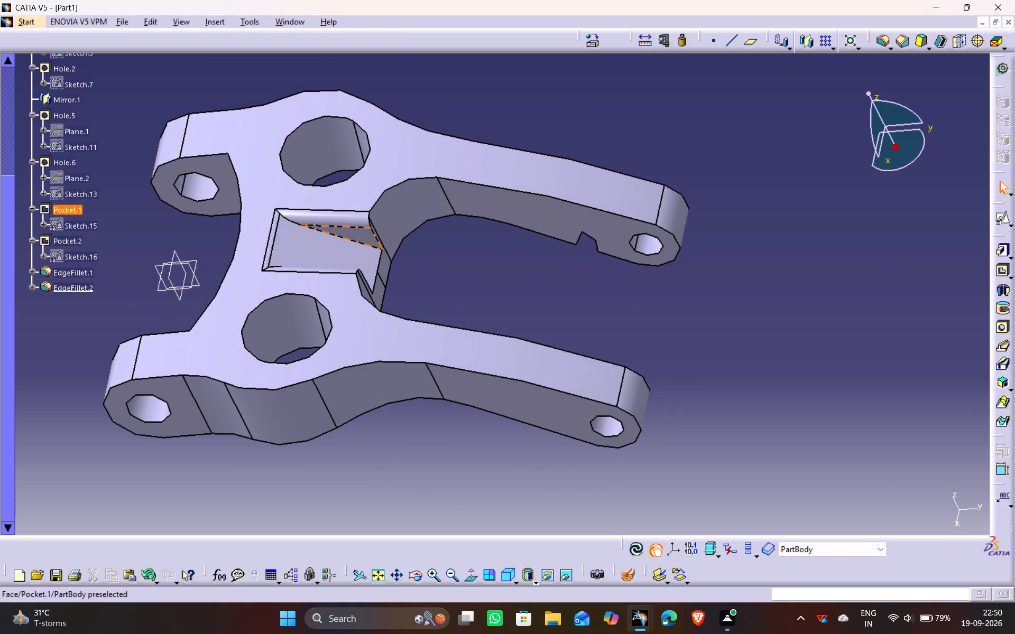
{"action": "left_click", "coordinate": [359, 243]}
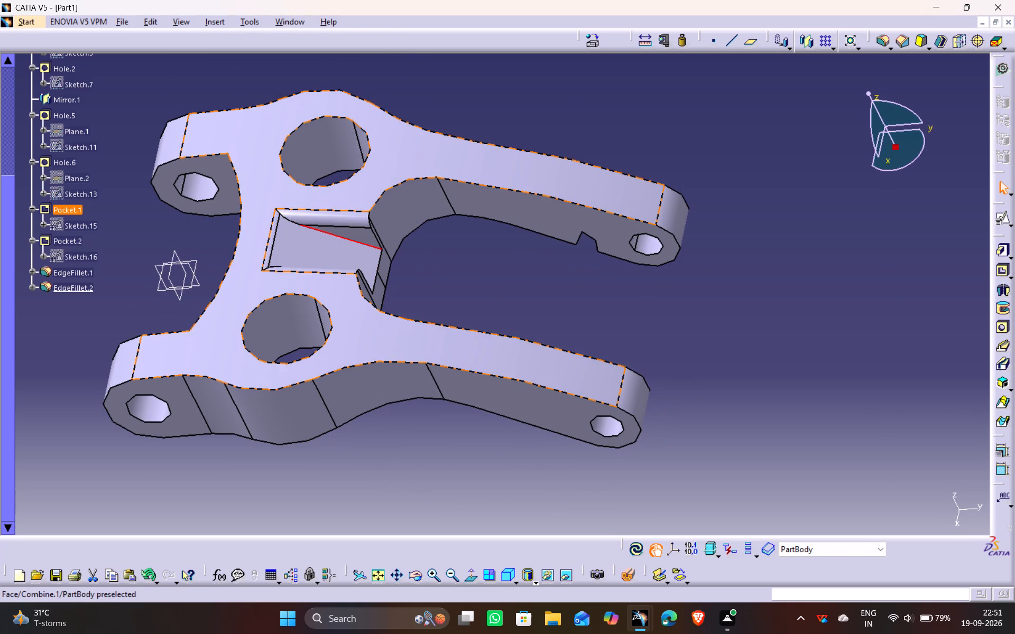
{"action": "middle_click_drag", "start_coordinate": [401, 87], "coordinate": [403, 236]}
{"action": "left_click_drag", "start_coordinate": [401, 87], "coordinate": [403, 236]}
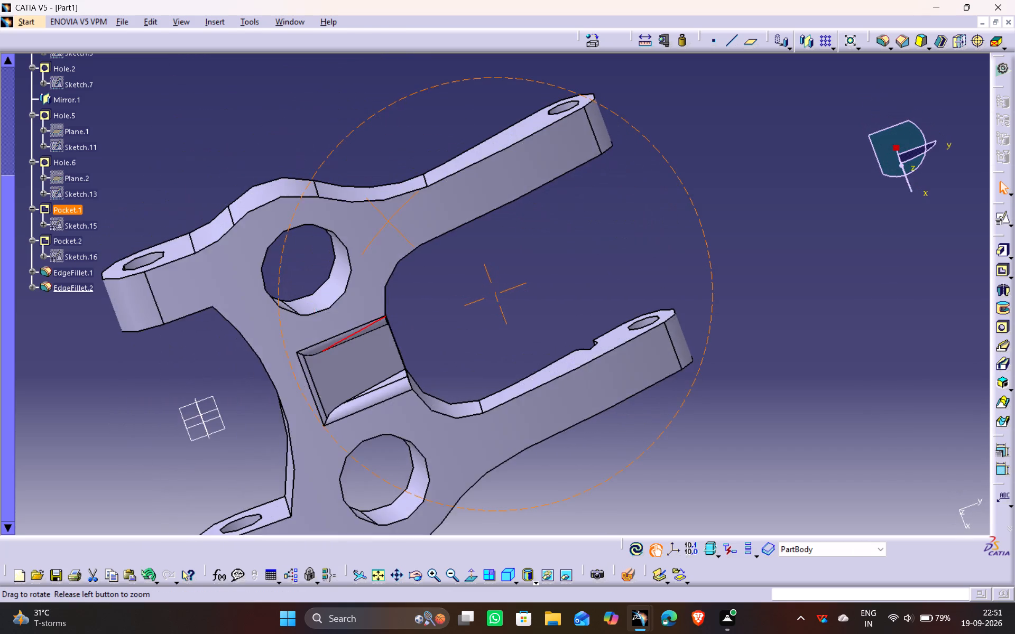
{"action": "left_click_drag", "start_coordinate": [403, 236], "coordinate": [406, 237]}
{"action": "middle_click_drag", "start_coordinate": [403, 236], "coordinate": [406, 237]}
{"action": "left_click", "coordinate": [384, 380], "text": "ctrl"}
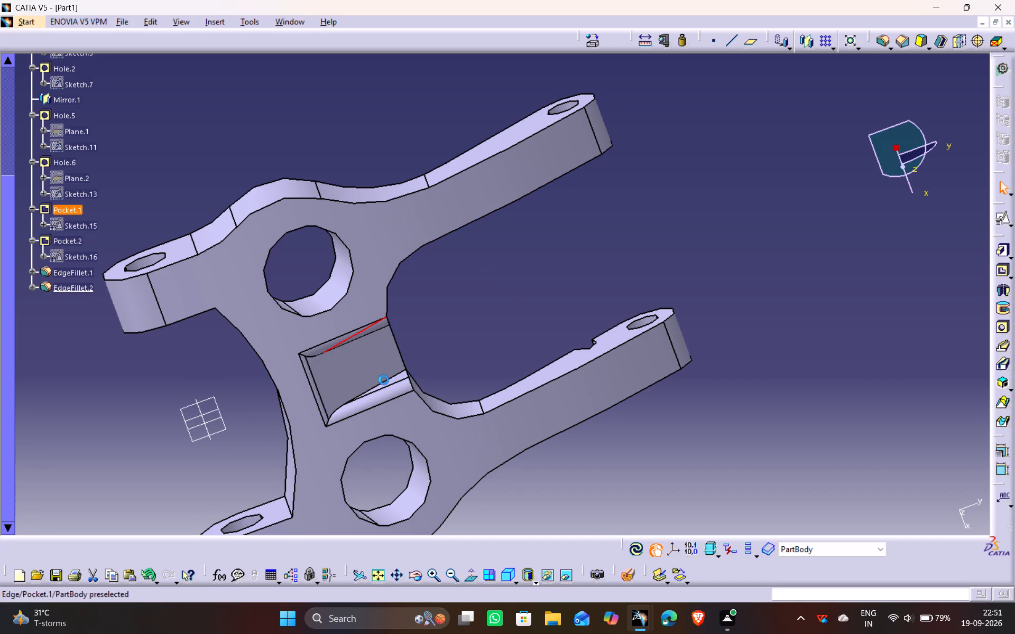
{"action": "left_click", "coordinate": [881, 41]}
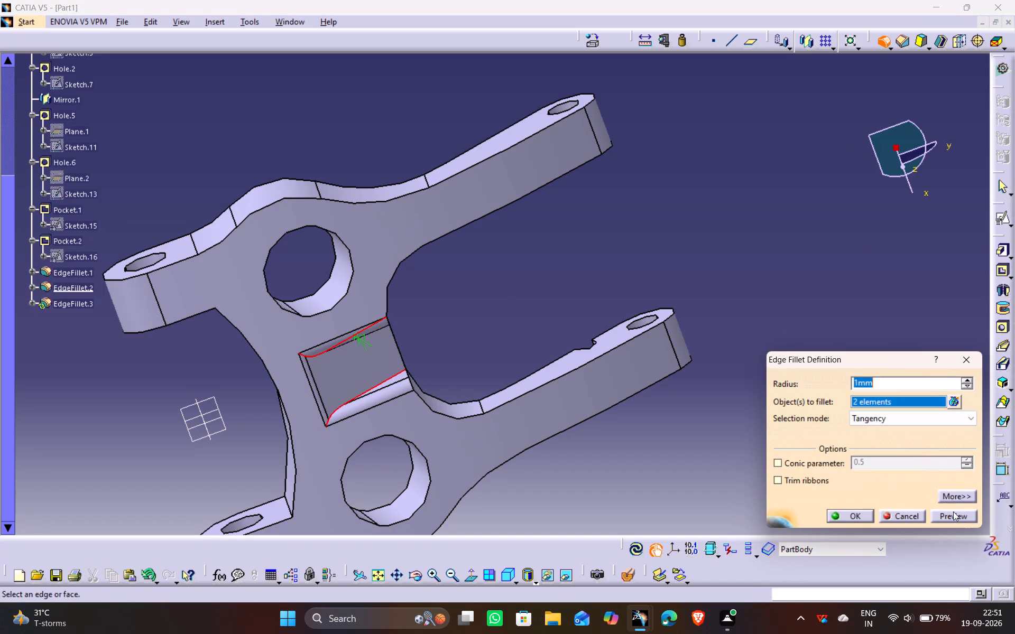
{"action": "left_click", "coordinate": [955, 515]}
{"action": "scroll", "coordinate": [401, 470], "scroll_direction": "up", "scroll_amount": 1}
{"action": "middle_click_drag", "start_coordinate": [399, 470], "coordinate": [388, 291]}
{"action": "scroll", "coordinate": [399, 470], "scroll_direction": "down", "scroll_amount": 1}
{"action": "left_click_drag", "start_coordinate": [399, 467], "coordinate": [388, 291]}
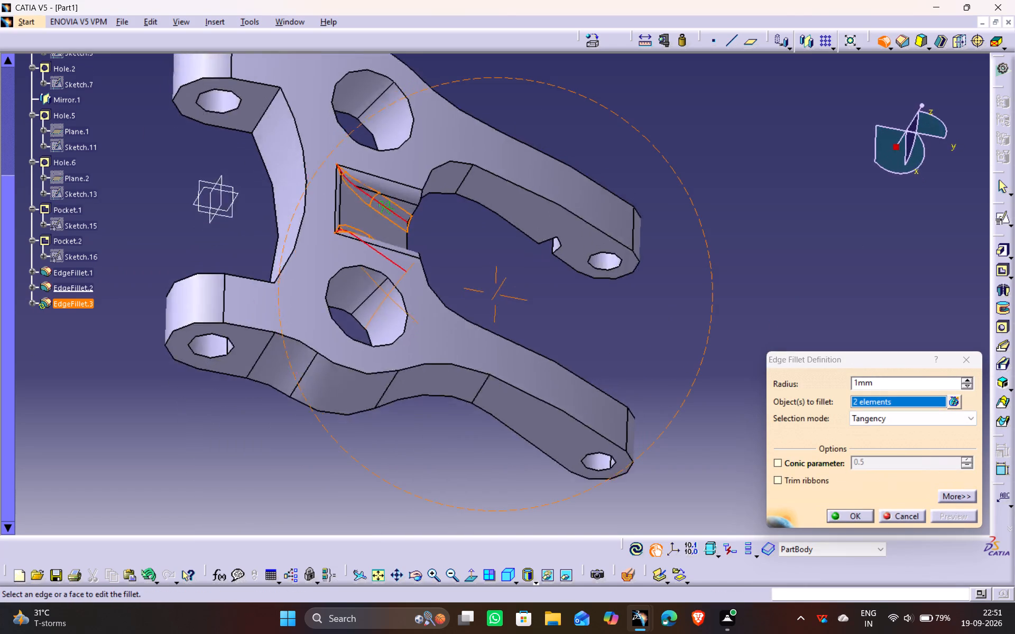
{"action": "left_click_drag", "start_coordinate": [388, 291], "coordinate": [371, 236]}
{"action": "middle_click_drag", "start_coordinate": [388, 291], "coordinate": [371, 236]}
{"action": "scroll", "coordinate": [371, 236], "scroll_direction": "up", "scroll_amount": 1}
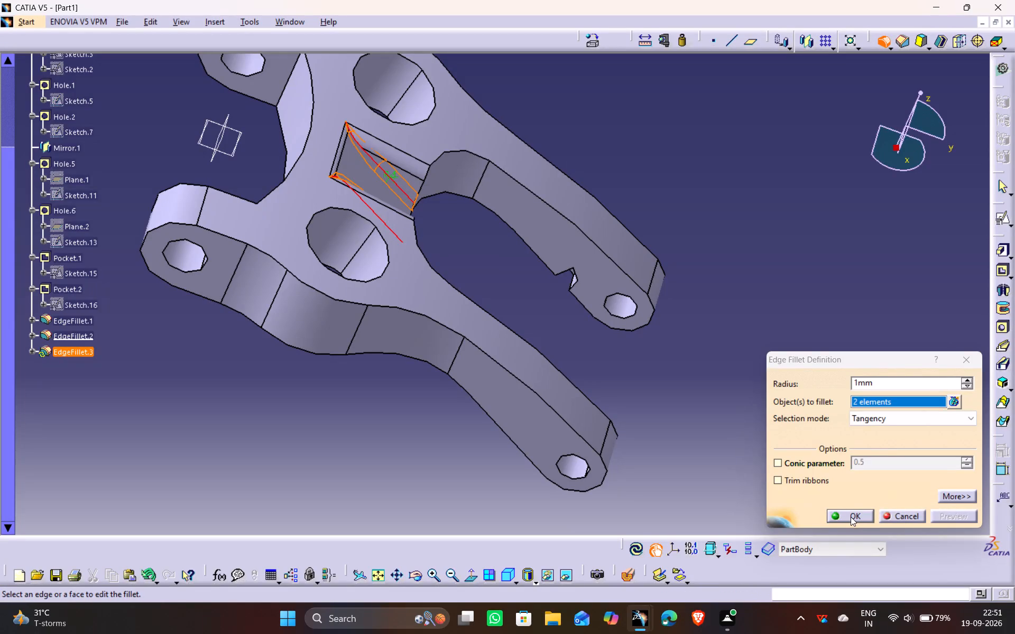
{"action": "left_click", "coordinate": [849, 517]}
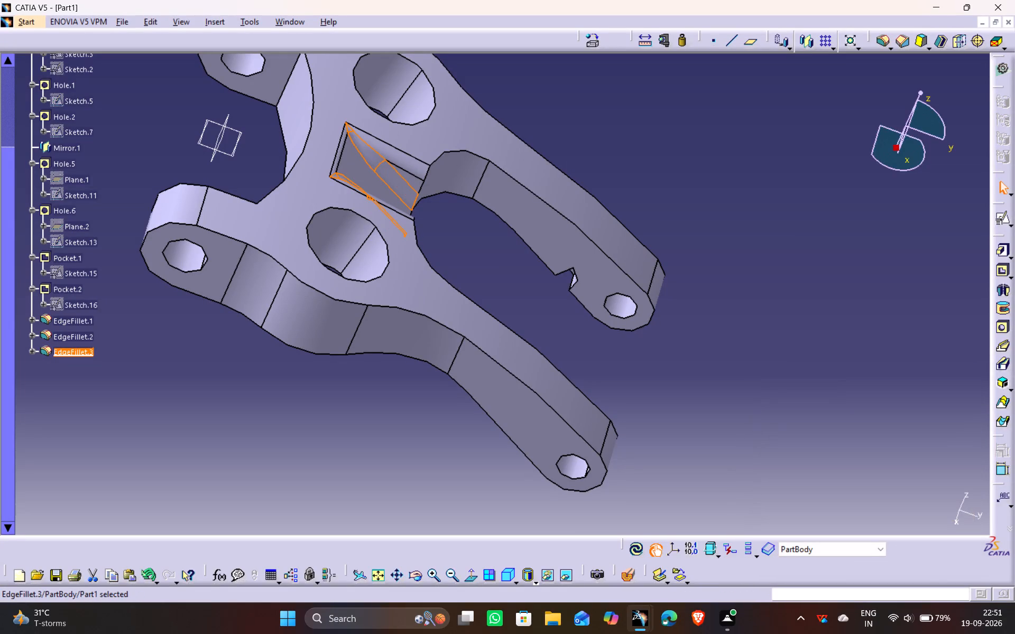
{"action": "left_click", "coordinate": [730, 172]}
Examine the filleted pocket and fork corners from above and from the sides.
{"action": "middle_click_drag", "start_coordinate": [528, 97], "coordinate": [421, 171]}
{"action": "scroll", "coordinate": [528, 97], "scroll_direction": "down", "scroll_amount": 1}
{"action": "left_click_drag", "start_coordinate": [516, 102], "coordinate": [421, 171]}
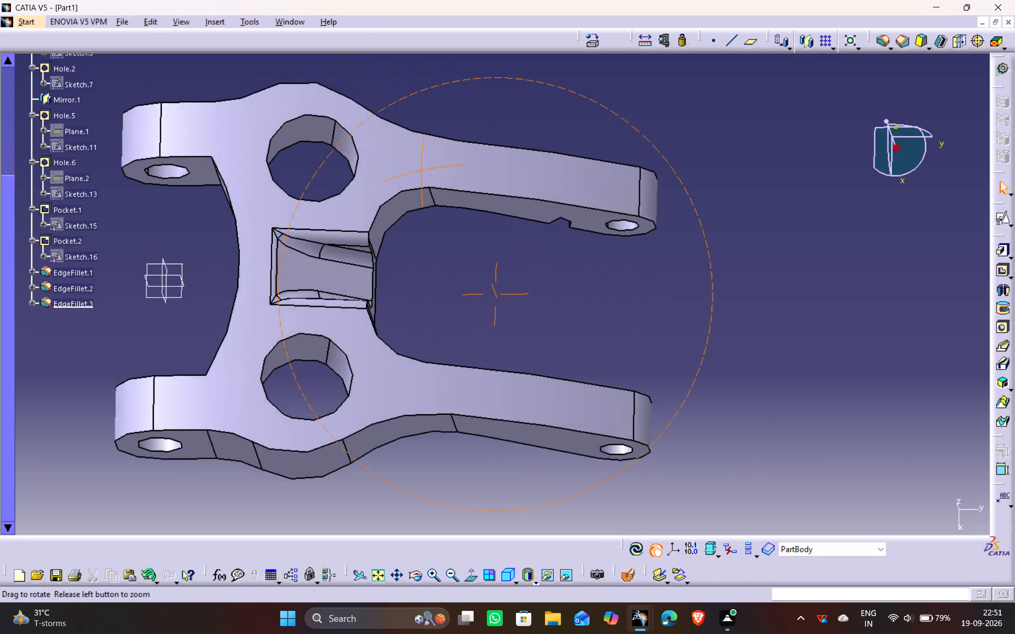
{"action": "middle_click_drag", "start_coordinate": [421, 171], "coordinate": [405, 70]}
{"action": "left_click_drag", "start_coordinate": [421, 171], "coordinate": [405, 70]}
{"action": "middle_click_drag", "start_coordinate": [490, 442], "coordinate": [658, 395]}
{"action": "left_click_drag", "start_coordinate": [490, 442], "coordinate": [658, 395]}
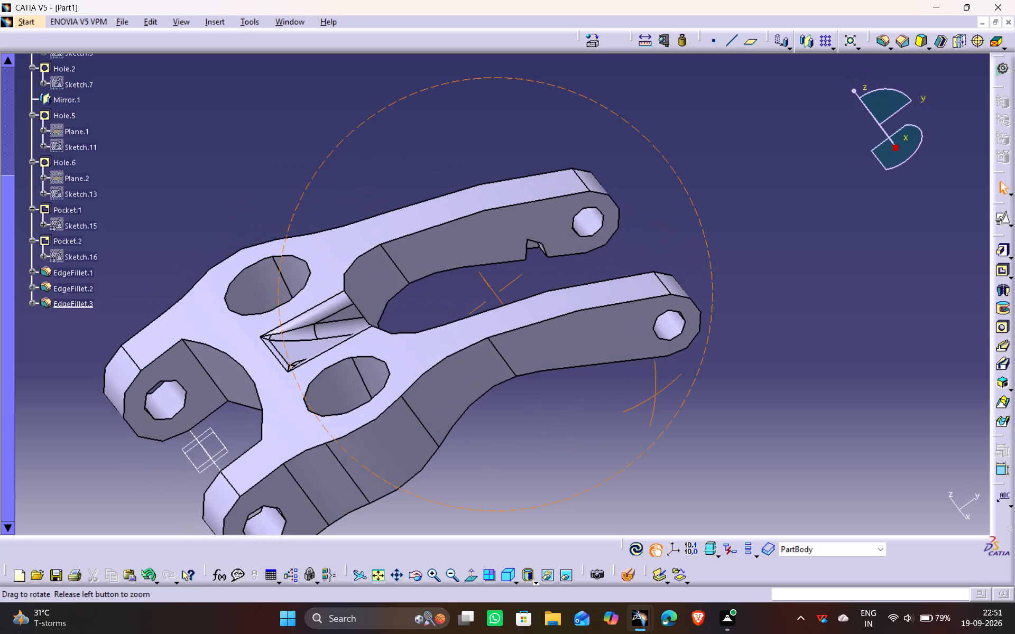
{"action": "left_click_drag", "start_coordinate": [658, 395], "coordinate": [659, 395]}
{"action": "middle_click_drag", "start_coordinate": [658, 395], "coordinate": [659, 395]}
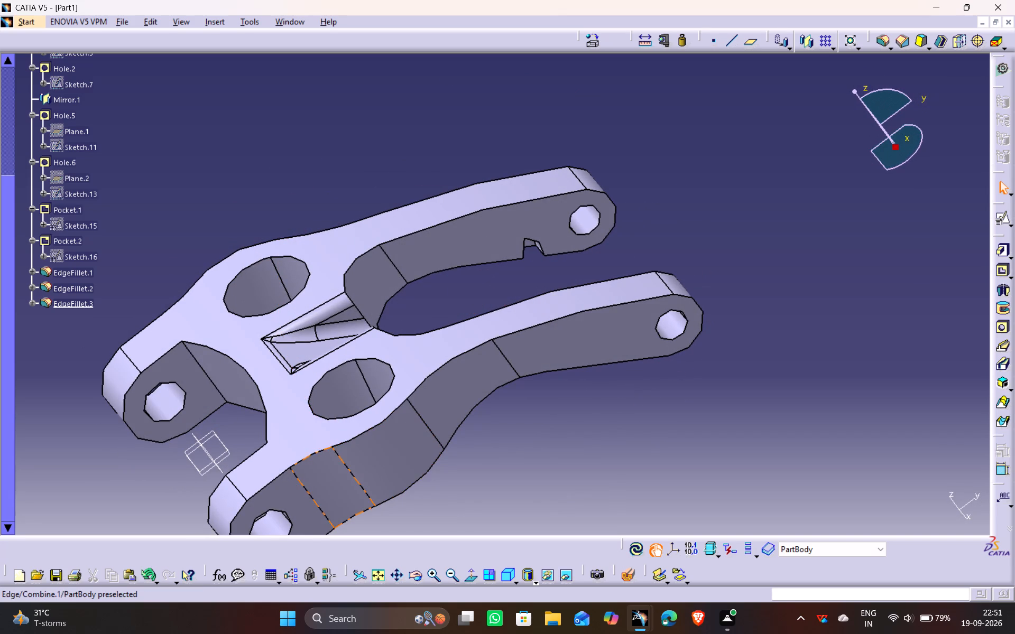
{"action": "middle_click_drag", "start_coordinate": [331, 455], "coordinate": [291, 390]}
{"action": "left_click_drag", "start_coordinate": [331, 455], "coordinate": [291, 390]}
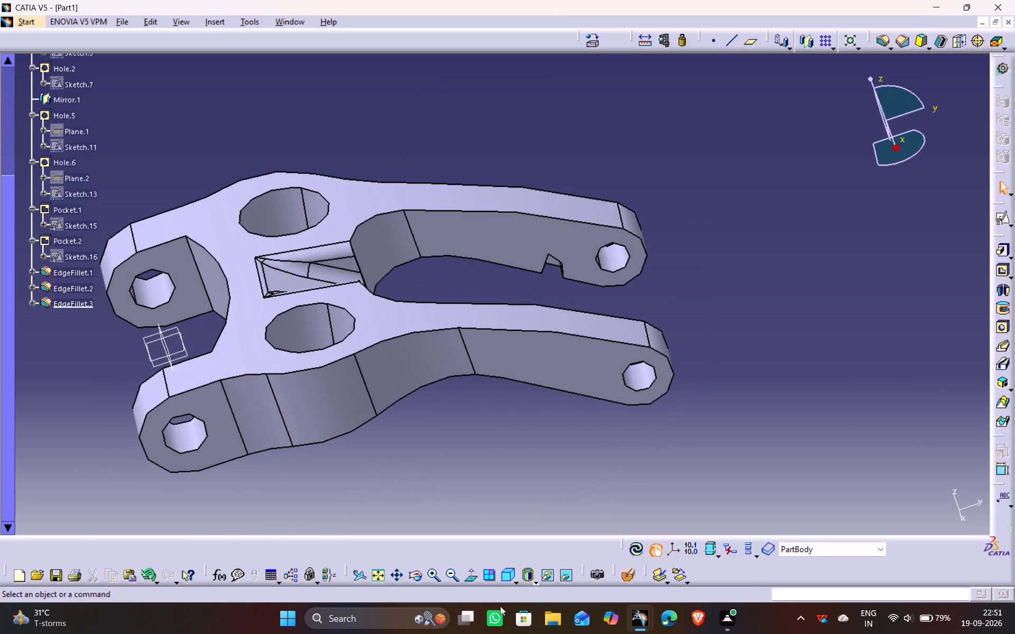
Switch the model display to plain shading without edges and view the lever from the side.
{"action": "left_click", "coordinate": [534, 584]}
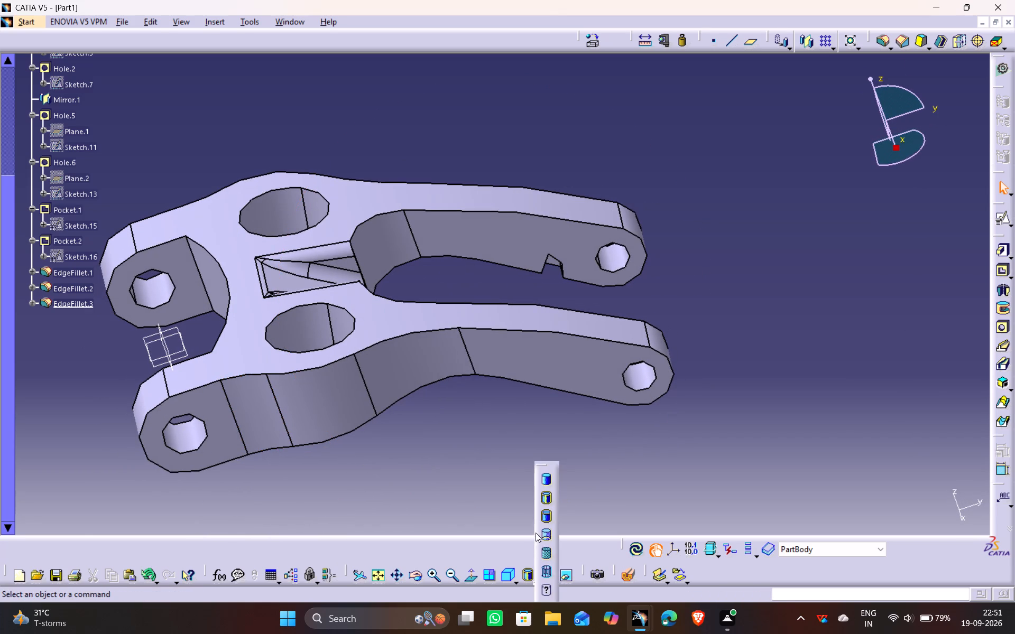
{"action": "left_click", "coordinate": [545, 479]}
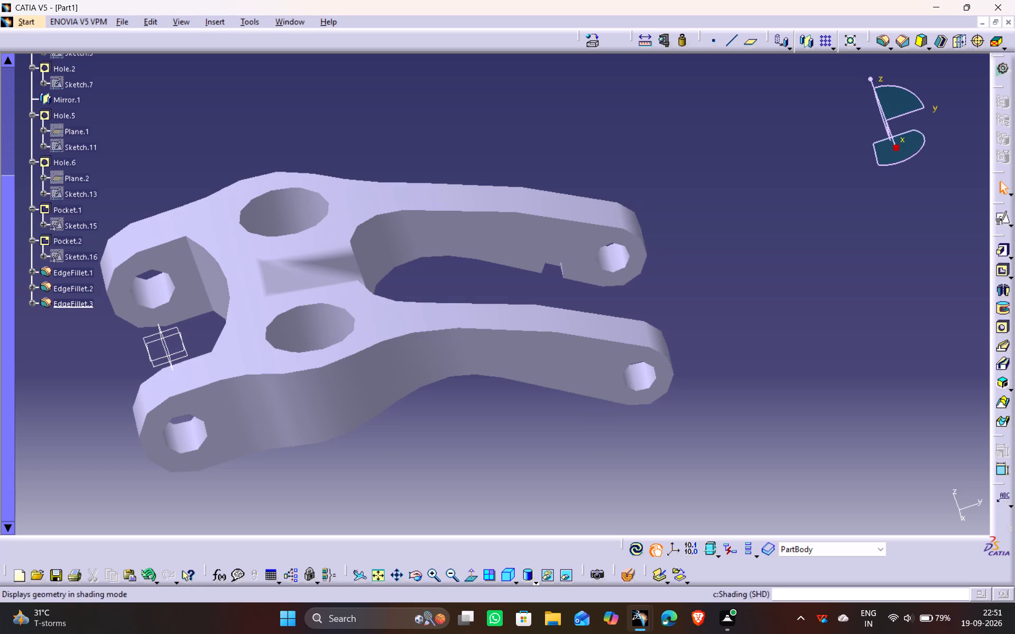
{"action": "left_click_drag", "start_coordinate": [491, 462], "coordinate": [479, 460]}
{"action": "middle_click_drag", "start_coordinate": [351, 459], "coordinate": [368, 461]}
{"action": "scroll", "coordinate": [351, 459], "scroll_direction": "down", "scroll_amount": 1}
{"action": "left_click_drag", "start_coordinate": [350, 459], "coordinate": [371, 461]}
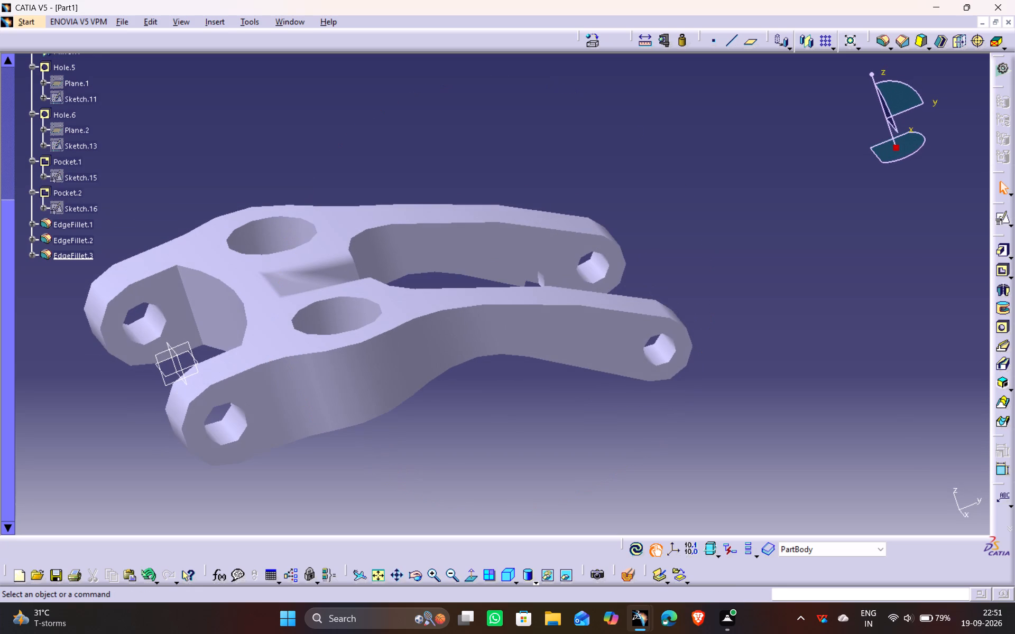
Examine the shaded lever from above and at oblique angles, including the filleted pocket, the large holes and the fork arms.
{"action": "scroll", "coordinate": [599, 128], "scroll_direction": "up", "scroll_amount": 1}
{"action": "middle_click_drag", "start_coordinate": [598, 127], "coordinate": [605, 153]}
{"action": "left_click_drag", "start_coordinate": [598, 127], "coordinate": [605, 153]}
{"action": "scroll", "coordinate": [598, 128], "scroll_direction": "down", "scroll_amount": 1}
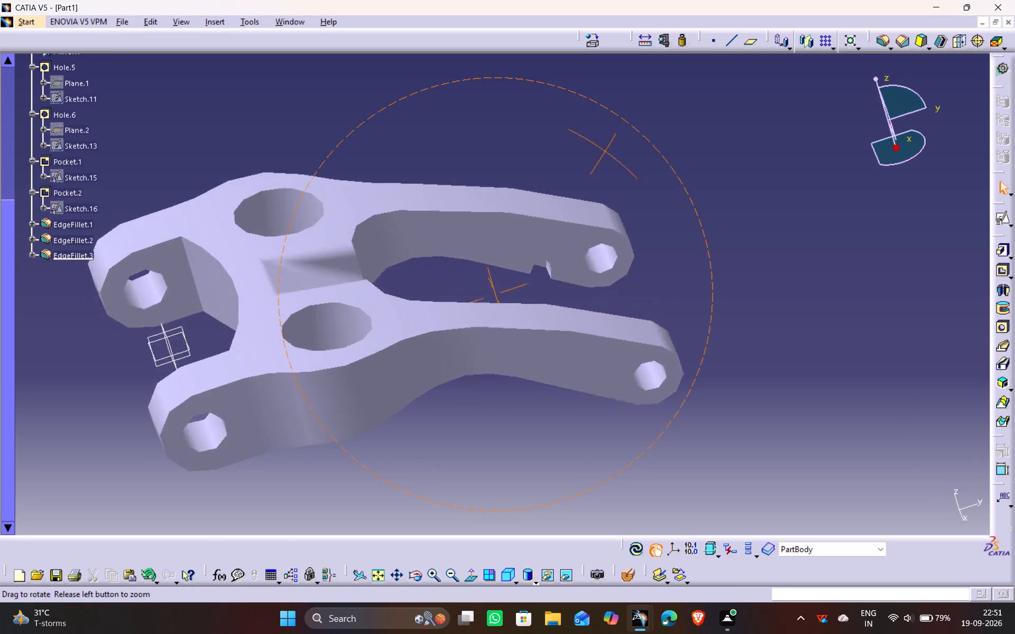
{"action": "left_click_drag", "start_coordinate": [605, 153], "coordinate": [606, 185]}
{"action": "middle_click_drag", "start_coordinate": [605, 153], "coordinate": [606, 185]}
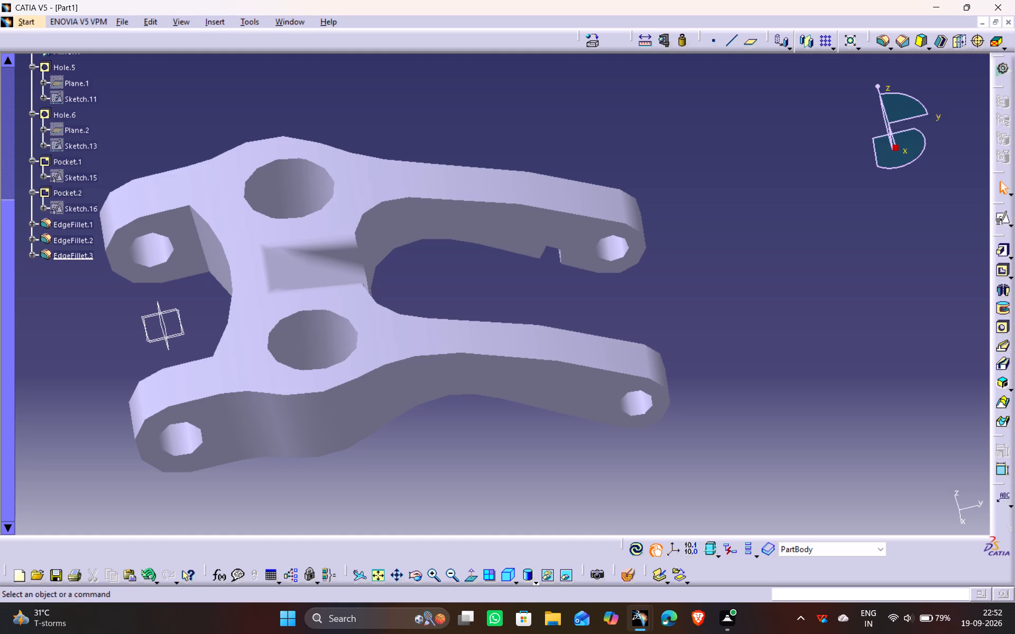
{"action": "middle_click_drag", "start_coordinate": [502, 107], "coordinate": [423, 291]}
{"action": "left_click_drag", "start_coordinate": [502, 107], "coordinate": [423, 291]}
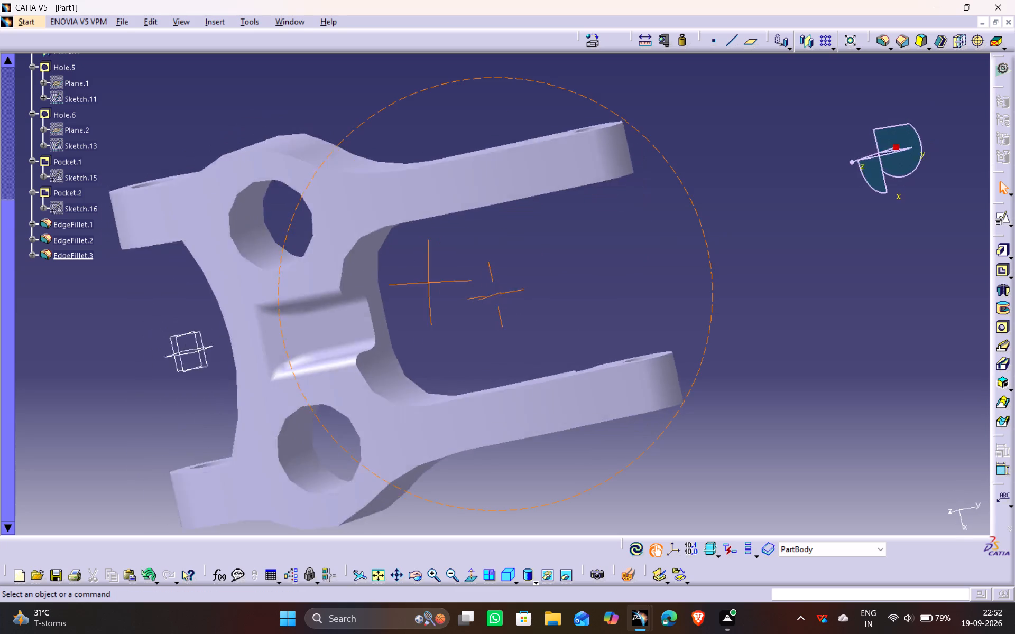
{"action": "middle_click_drag", "start_coordinate": [423, 291], "coordinate": [533, 281]}
{"action": "left_click_drag", "start_coordinate": [423, 291], "coordinate": [533, 281]}
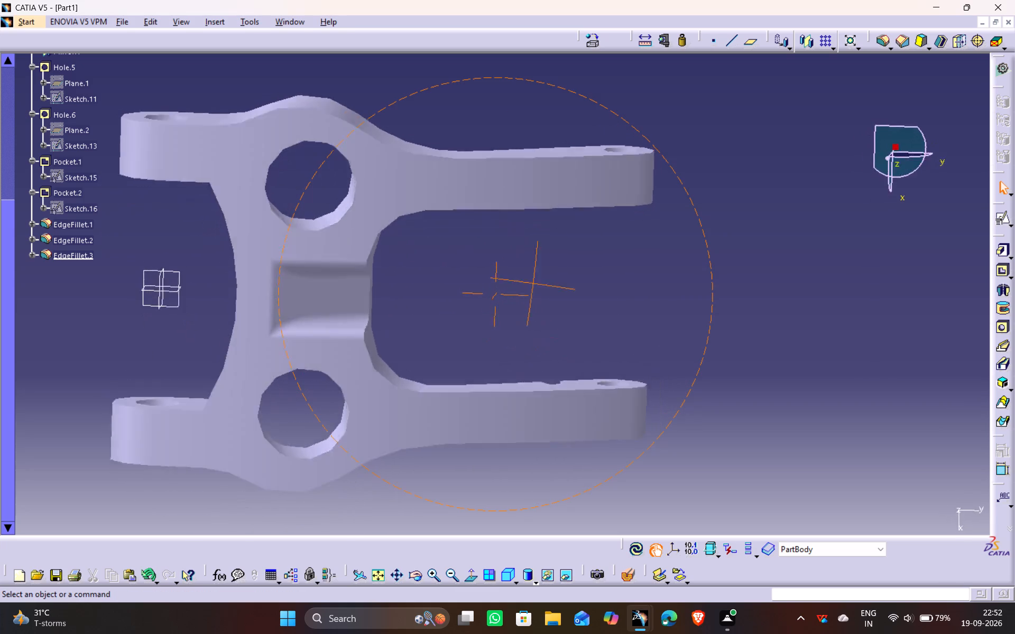
{"action": "middle_click_drag", "start_coordinate": [533, 281], "coordinate": [542, 133]}
{"action": "left_click_drag", "start_coordinate": [533, 281], "coordinate": [542, 133]}
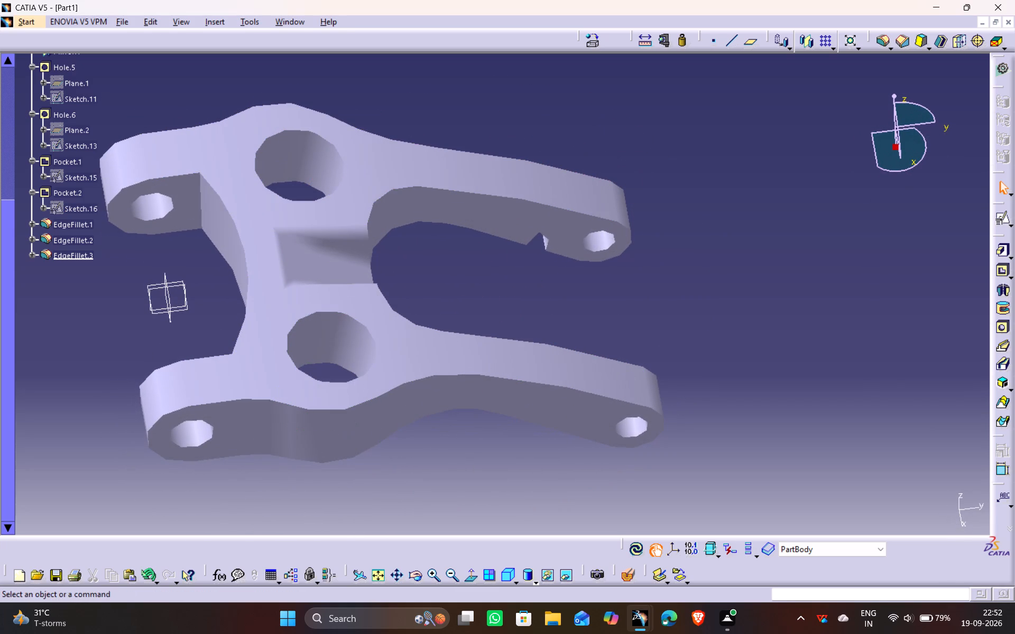
Change the model display to shading with edges without smooth edges, trying shading with edges first, and orient the lever in an oblique view.
{"action": "left_click", "coordinate": [537, 581]}
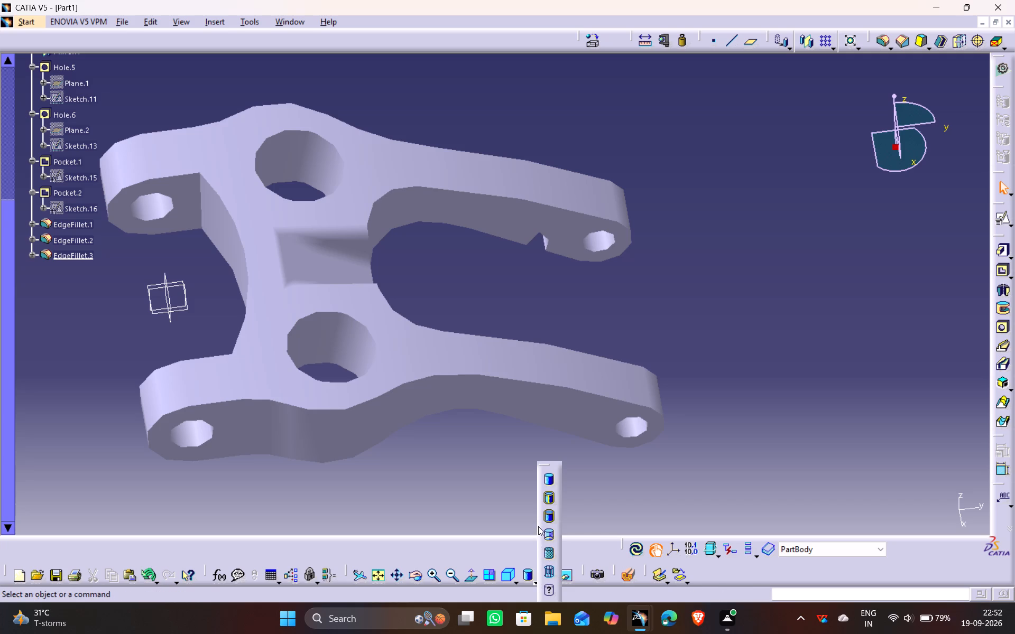
{"action": "left_click", "coordinate": [543, 504]}
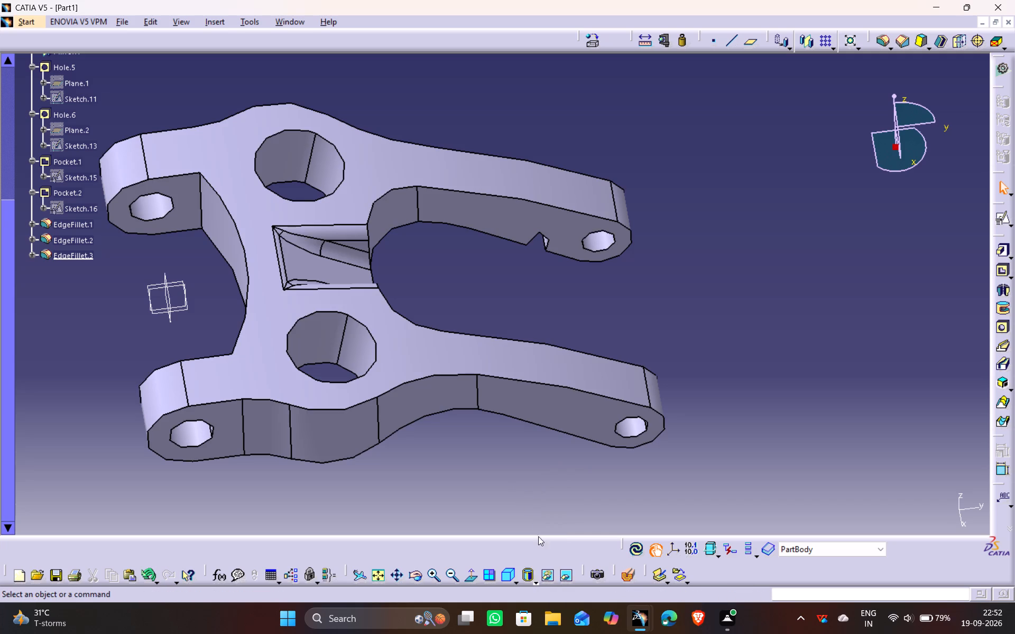
{"action": "left_click", "coordinate": [536, 580]}
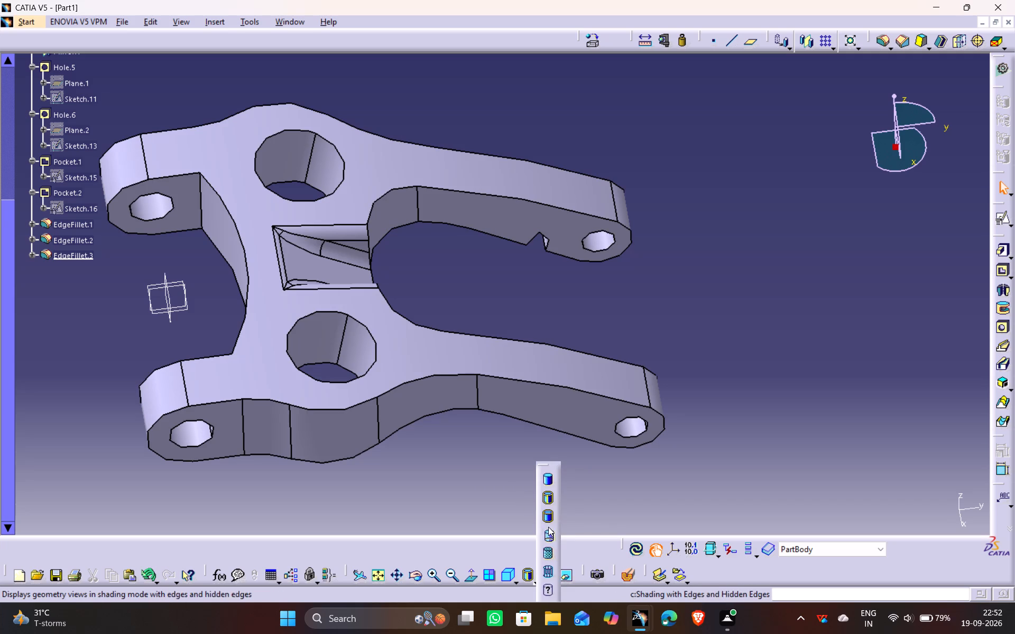
{"action": "left_click", "coordinate": [547, 519]}
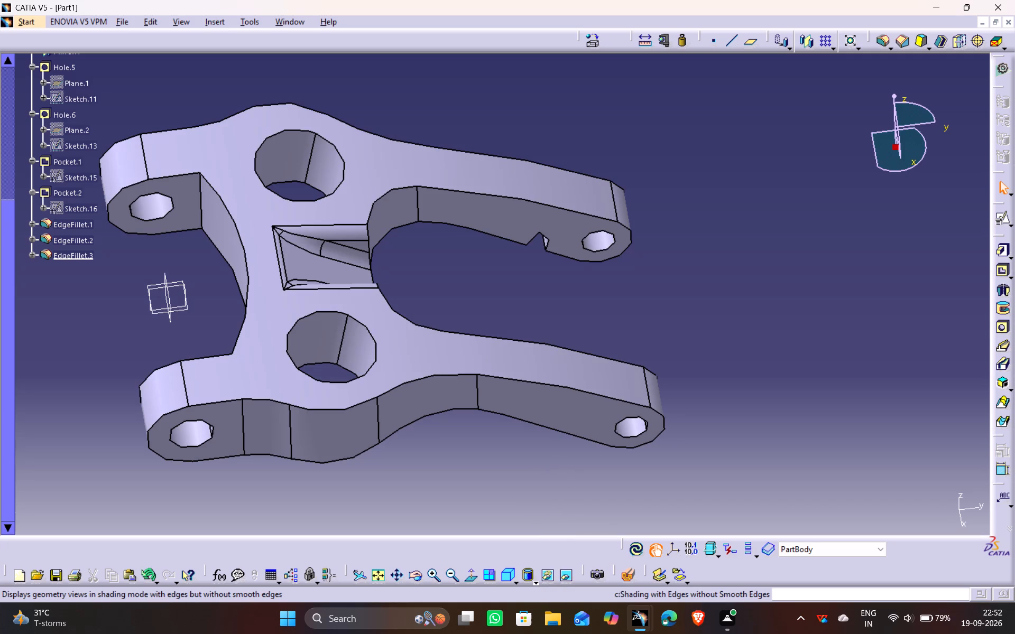
{"action": "left_click", "coordinate": [516, 495]}
{"action": "middle_click_drag", "start_coordinate": [483, 506], "coordinate": [495, 484]}
{"action": "left_click_drag", "start_coordinate": [481, 506], "coordinate": [495, 484]}
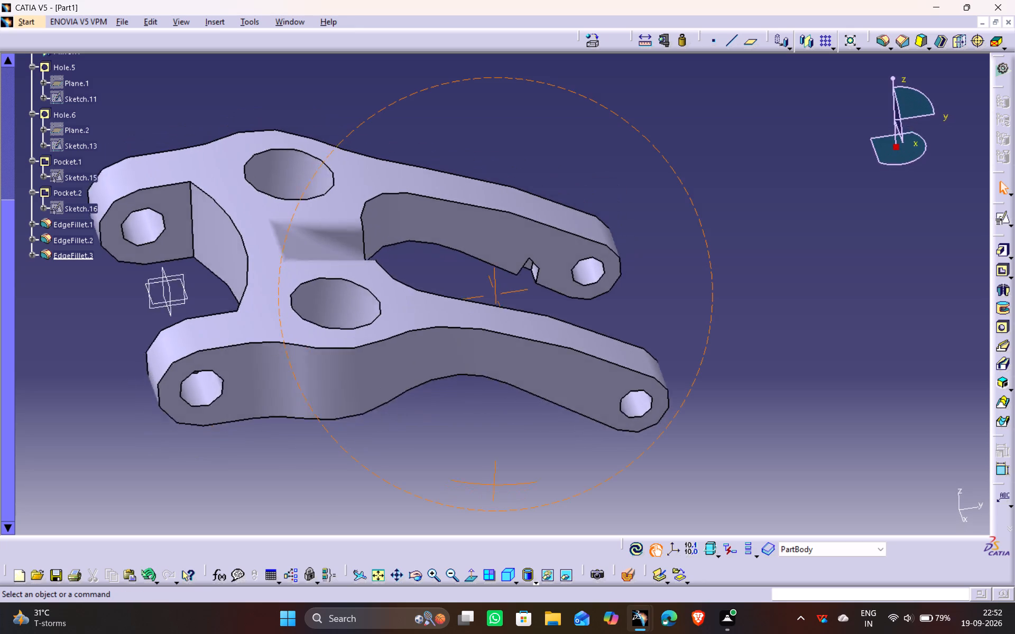
{"action": "middle_click_drag", "start_coordinate": [495, 484], "coordinate": [510, 499]}
{"action": "left_click_drag", "start_coordinate": [495, 484], "coordinate": [510, 499]}
{"action": "scroll", "coordinate": [510, 499], "scroll_direction": "down", "scroll_amount": 1}
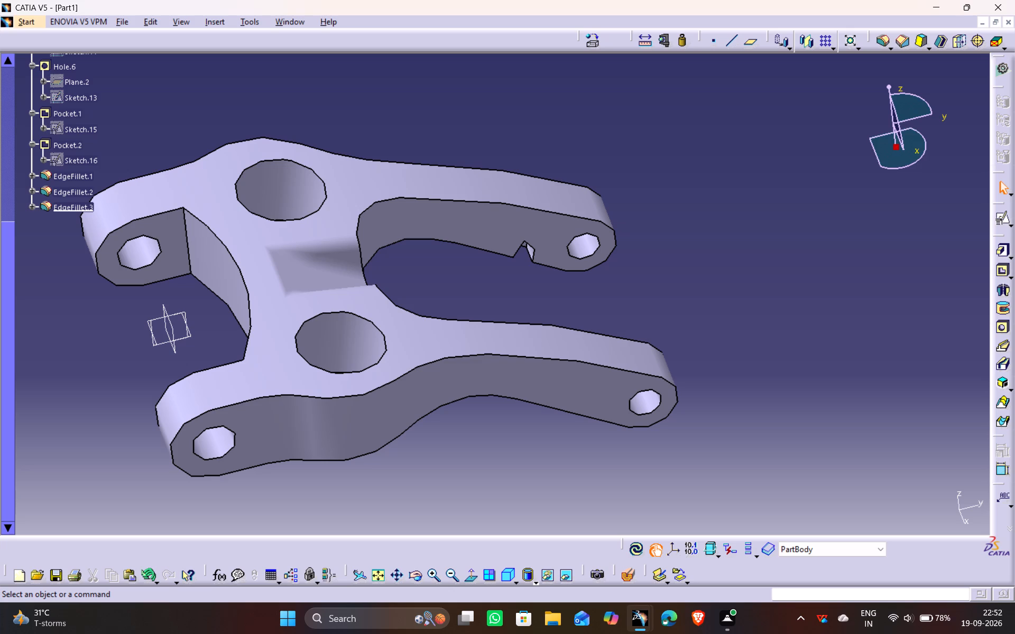
Save the part in the Documents folder as a CATPart named Bike Rear Lever.
{"action": "key", "text": "ctrl+s"}
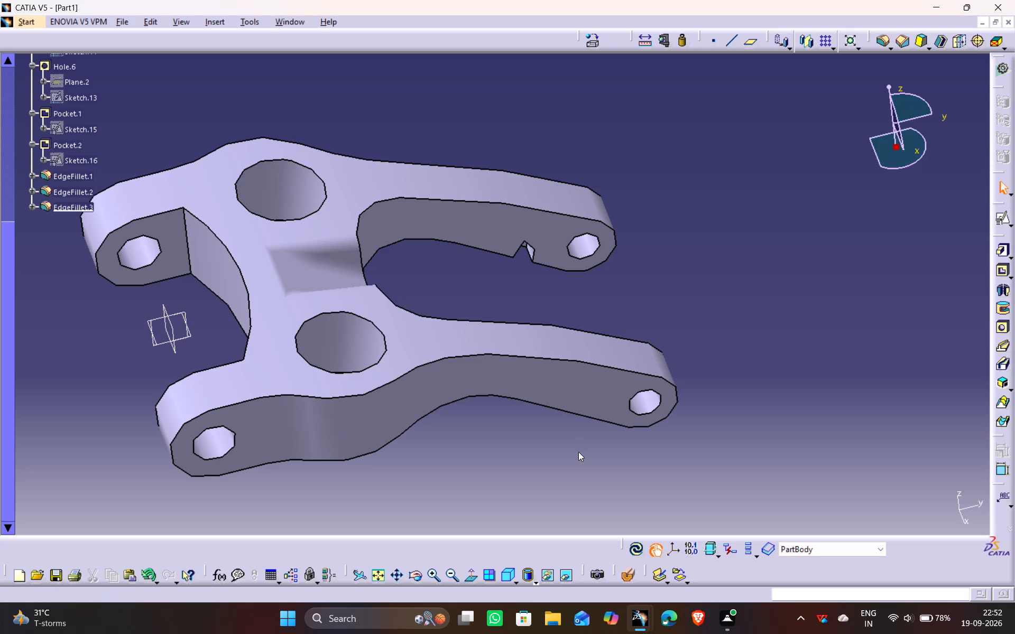
{"action": "middle_click_drag", "start_coordinate": [524, 463], "coordinate": [567, 459]}
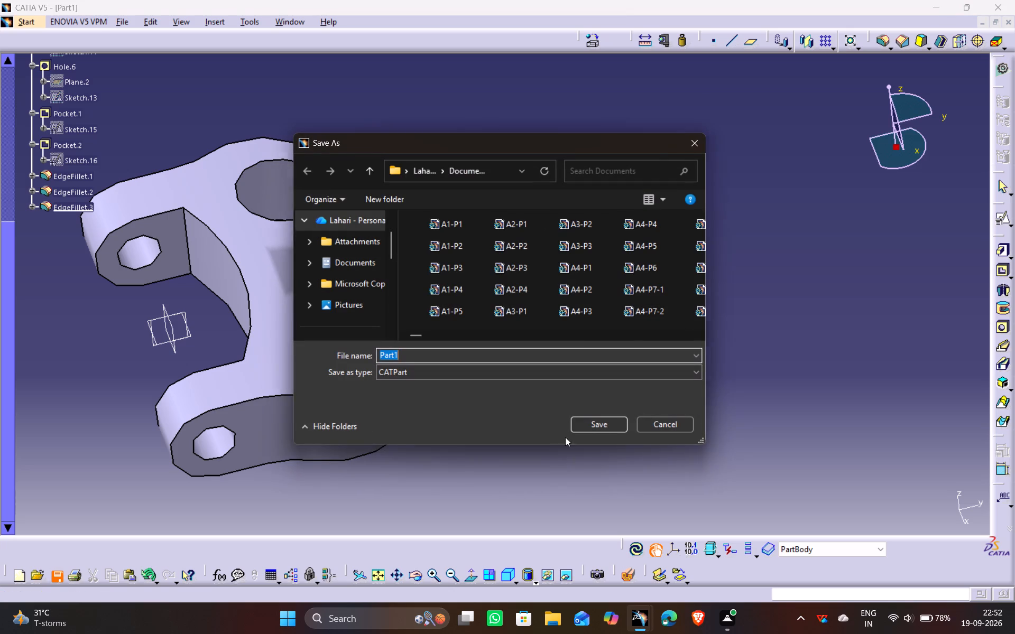
{"action": "key", "text": "Delete"}
{"action": "key", "text": "shift+b"}
{"action": "type", "text": "ike Rear"}
{"action": "key", "text": "space"}
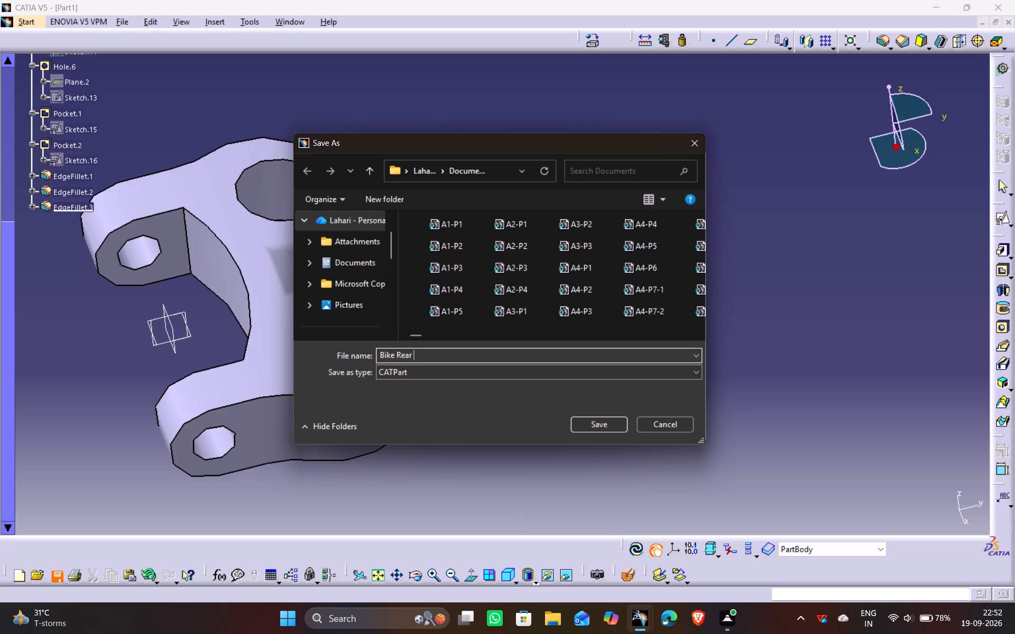
{"action": "type", "text": "Le"}
{"action": "key", "text": "v"}
{"action": "key", "text": "w"}
{"action": "key", "text": "BackSpace"}
{"action": "type", "text": "er"}
{"action": "key", "text": "Return"}
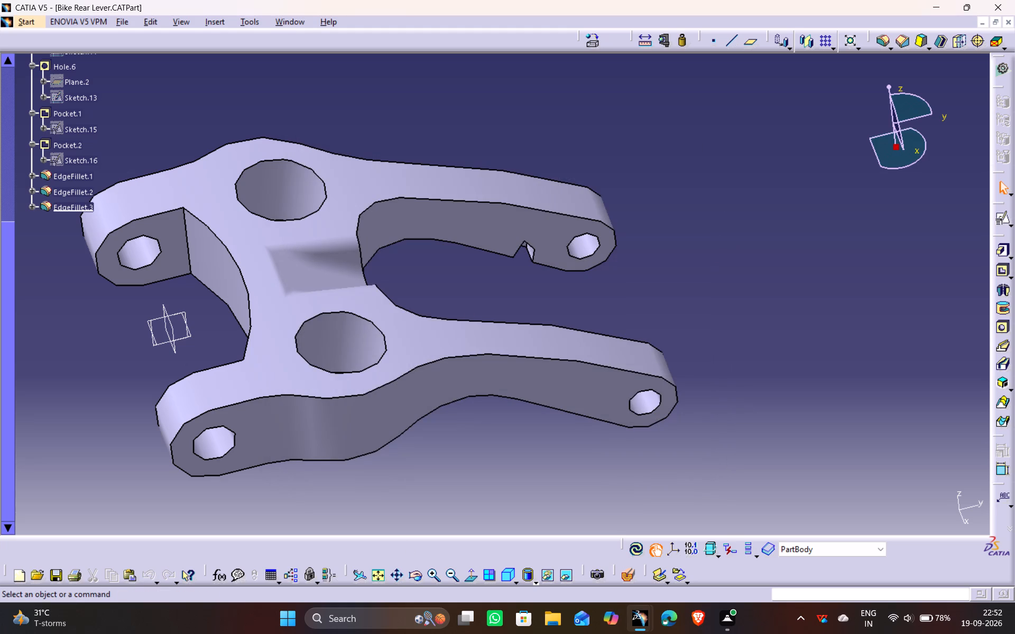
{"action": "left_click", "coordinate": [690, 265]}
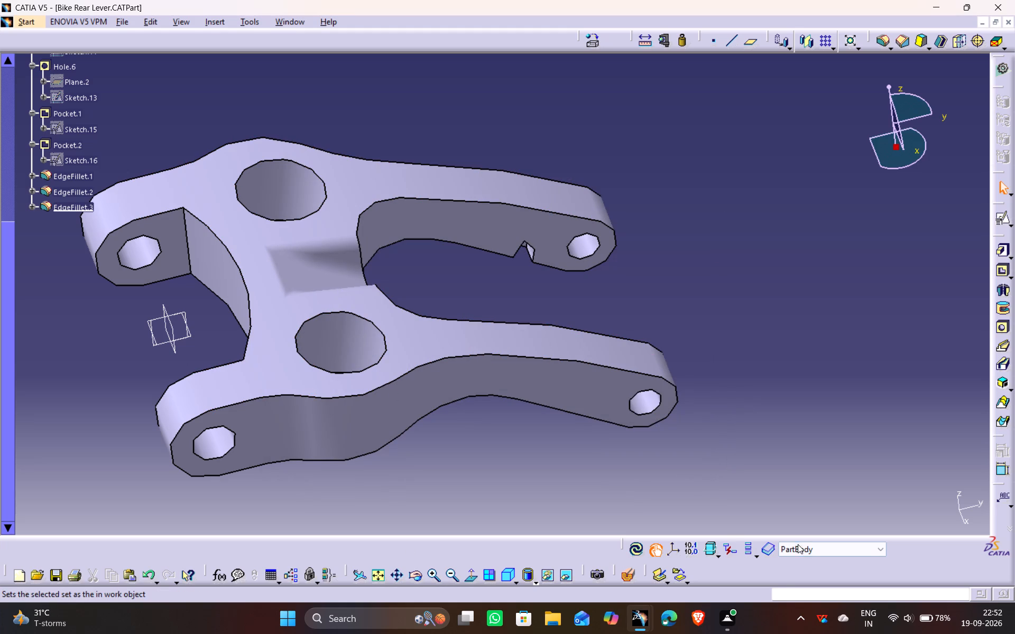
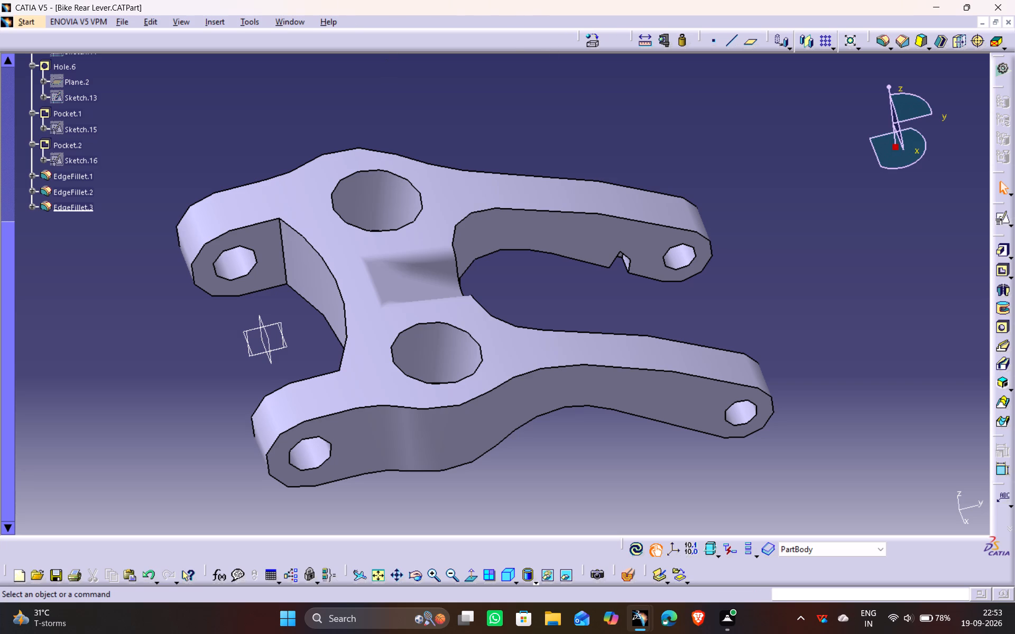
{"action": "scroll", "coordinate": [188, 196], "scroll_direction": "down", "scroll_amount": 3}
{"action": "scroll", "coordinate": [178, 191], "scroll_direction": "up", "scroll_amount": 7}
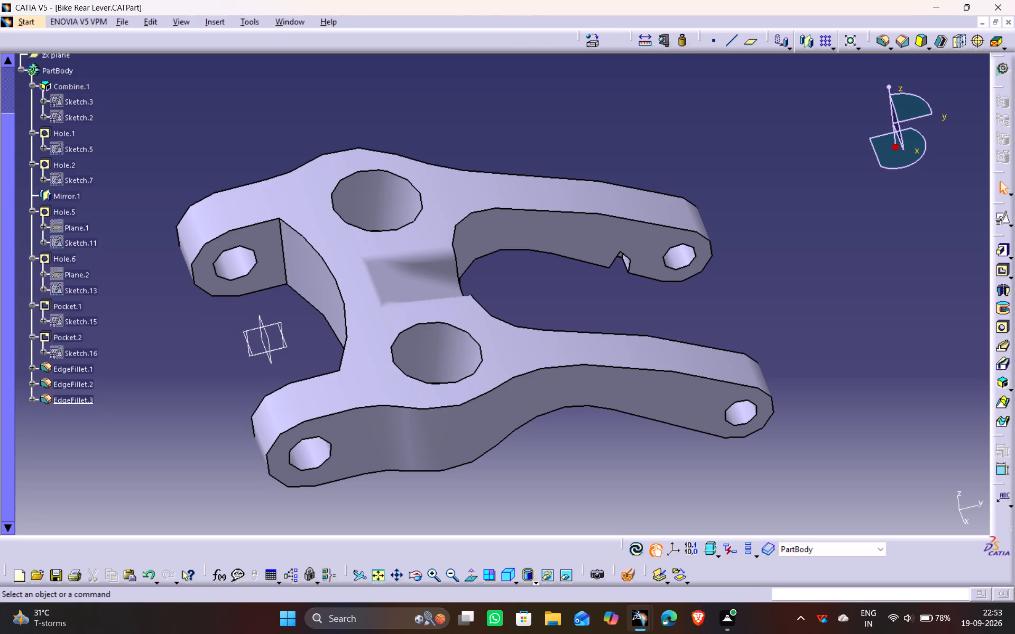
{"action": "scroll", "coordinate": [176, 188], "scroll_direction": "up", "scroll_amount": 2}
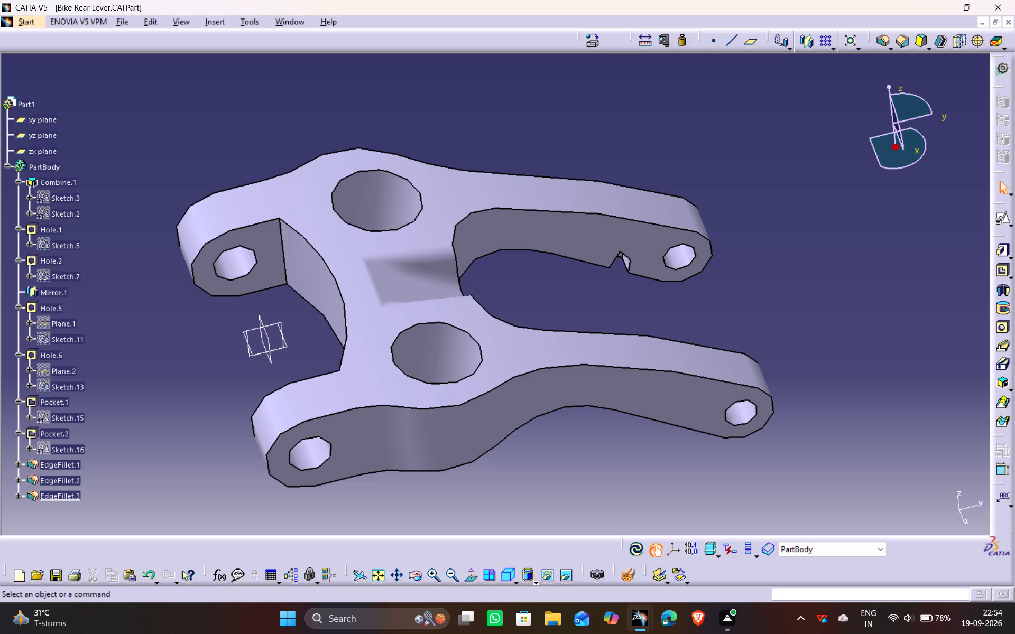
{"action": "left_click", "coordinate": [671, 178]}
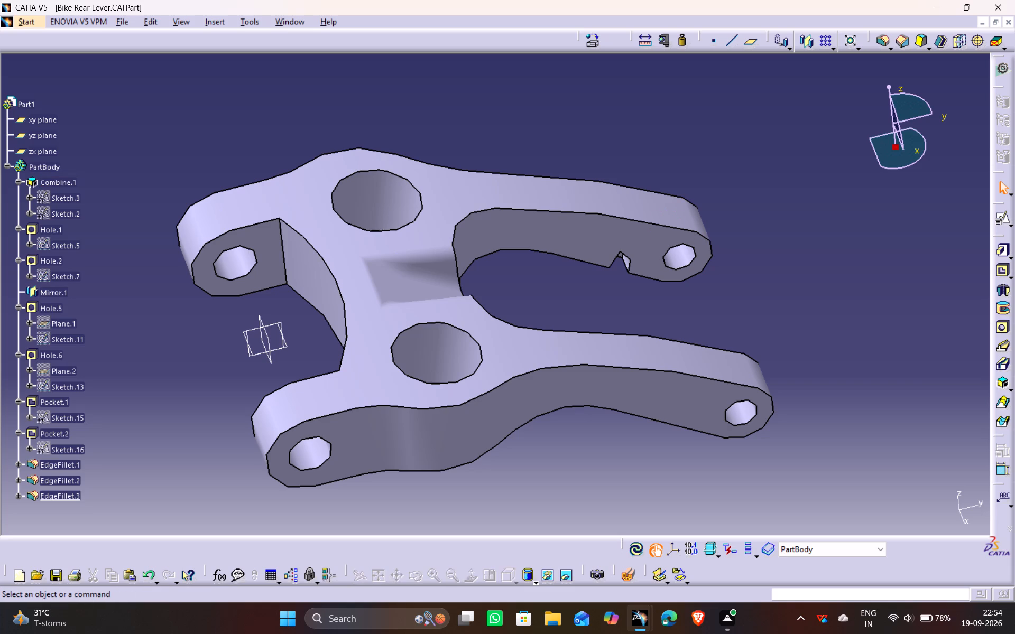
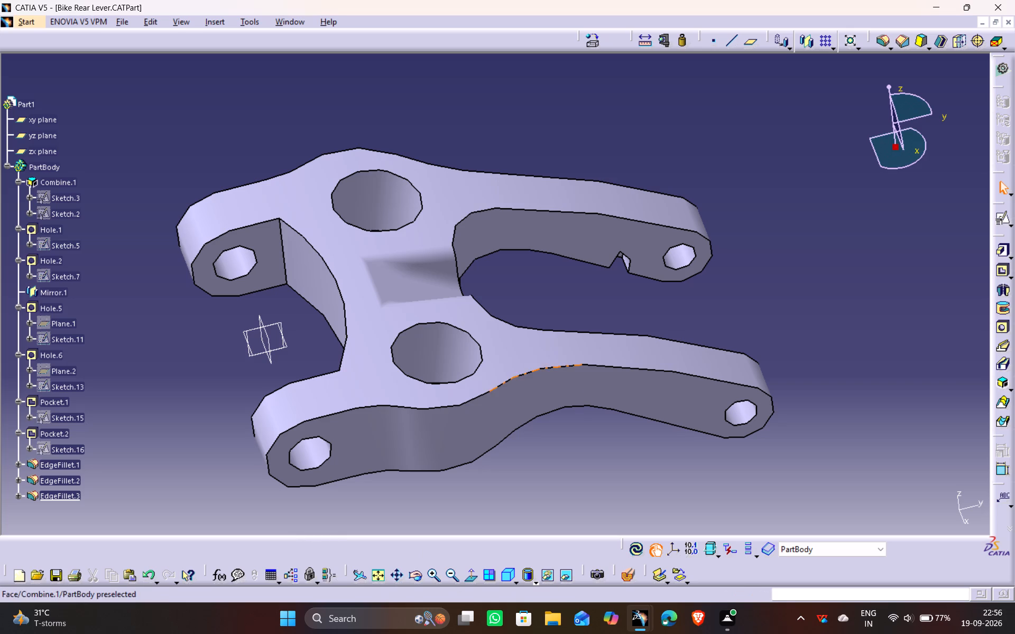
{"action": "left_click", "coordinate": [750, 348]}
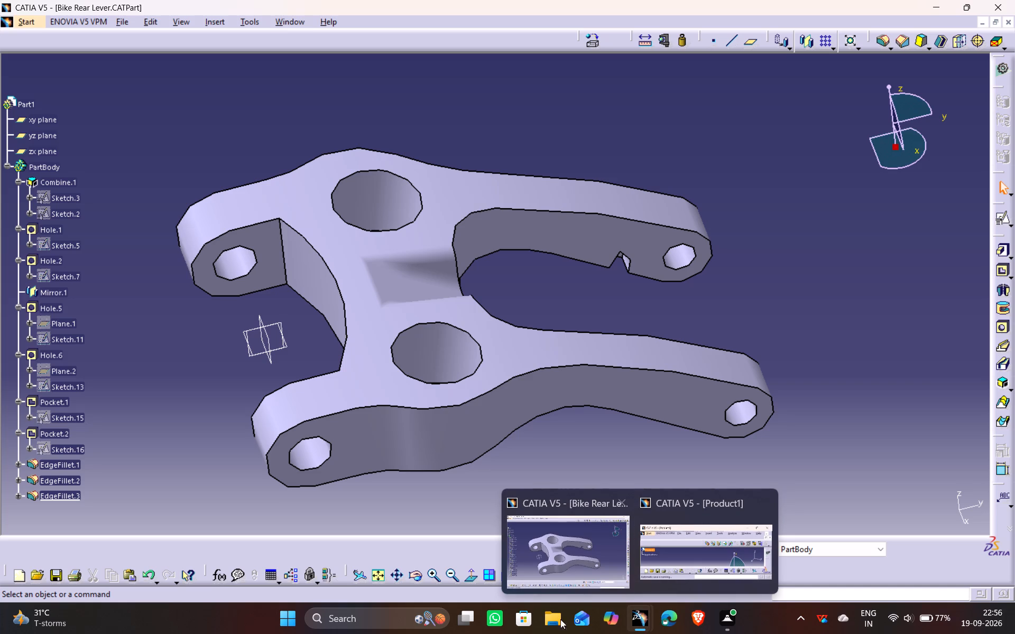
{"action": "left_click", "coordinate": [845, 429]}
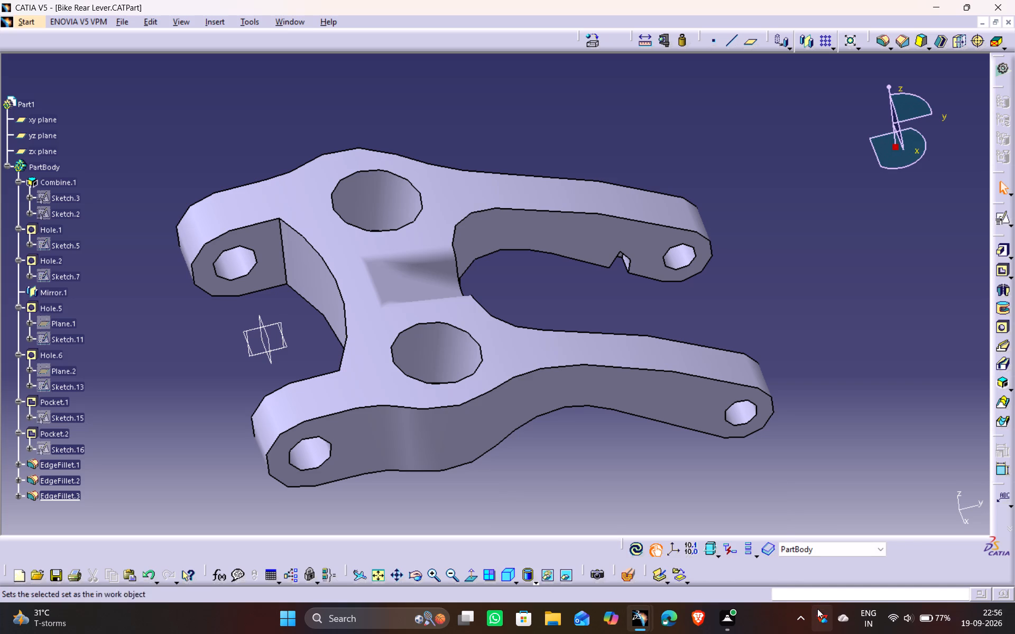